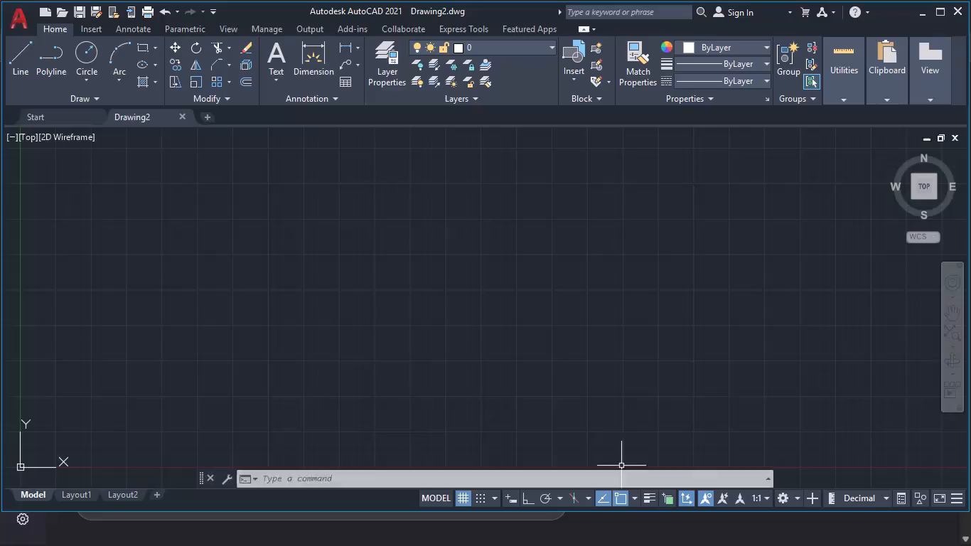
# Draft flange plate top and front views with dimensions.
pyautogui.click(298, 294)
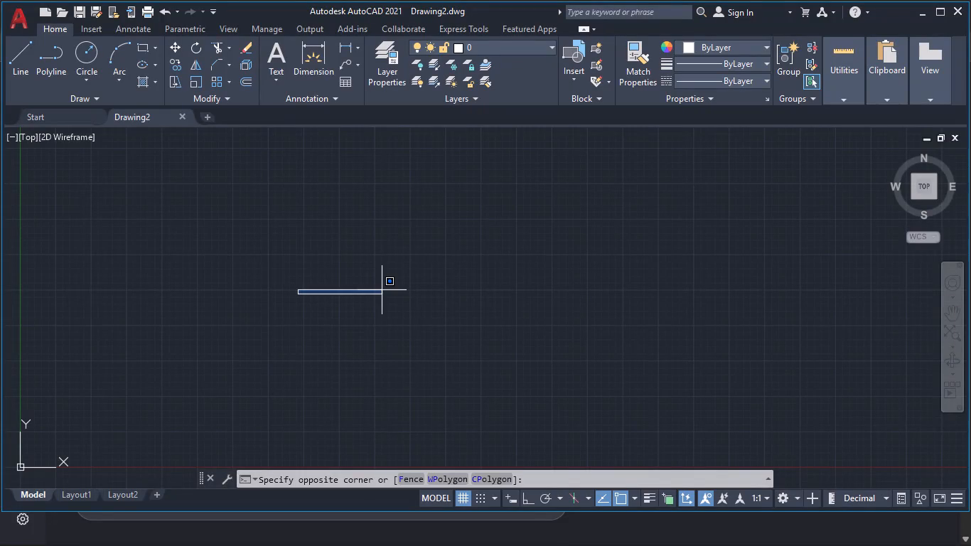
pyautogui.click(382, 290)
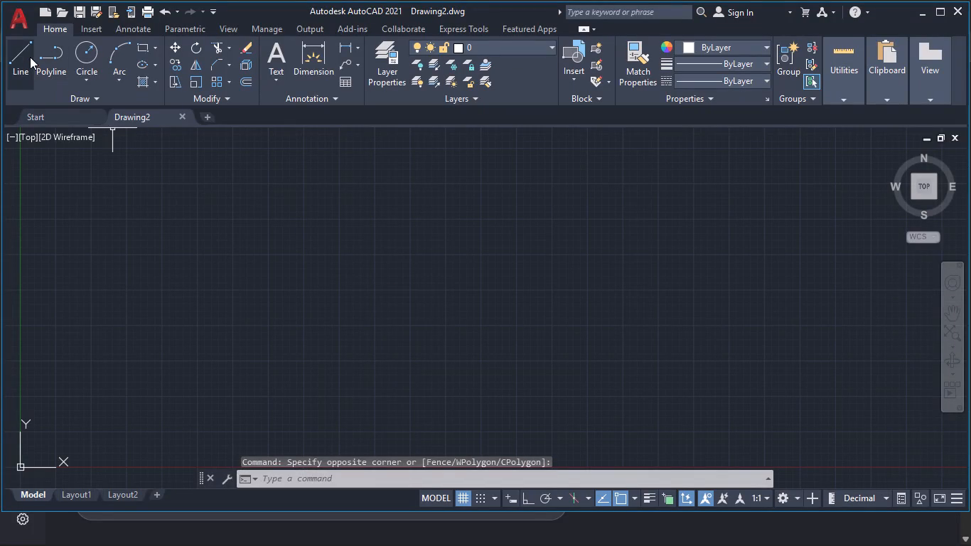
# Start a line from a free point near the middle of the empty drawing, with Ortho mode turned on.
pyautogui.click(30, 57)
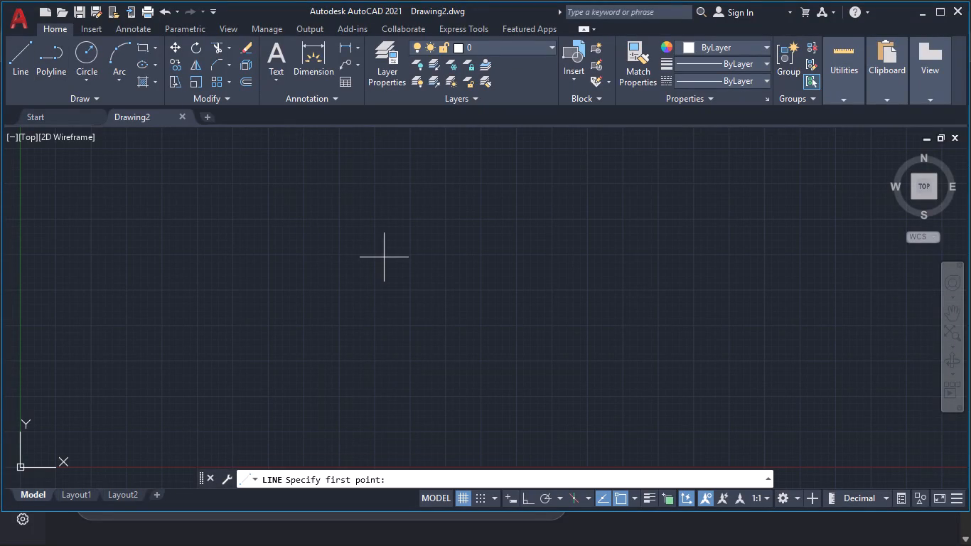
pyautogui.click(384, 257)
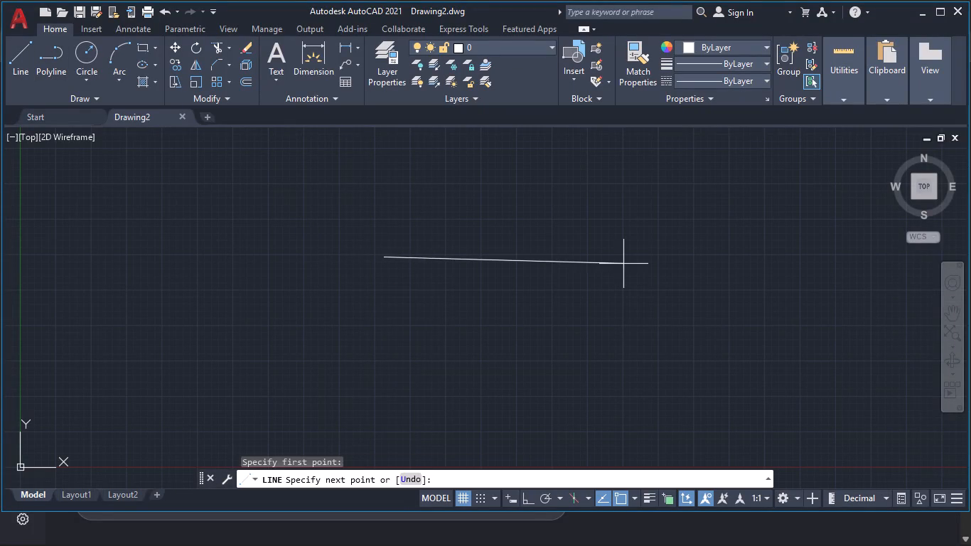
pyautogui.click(531, 496)
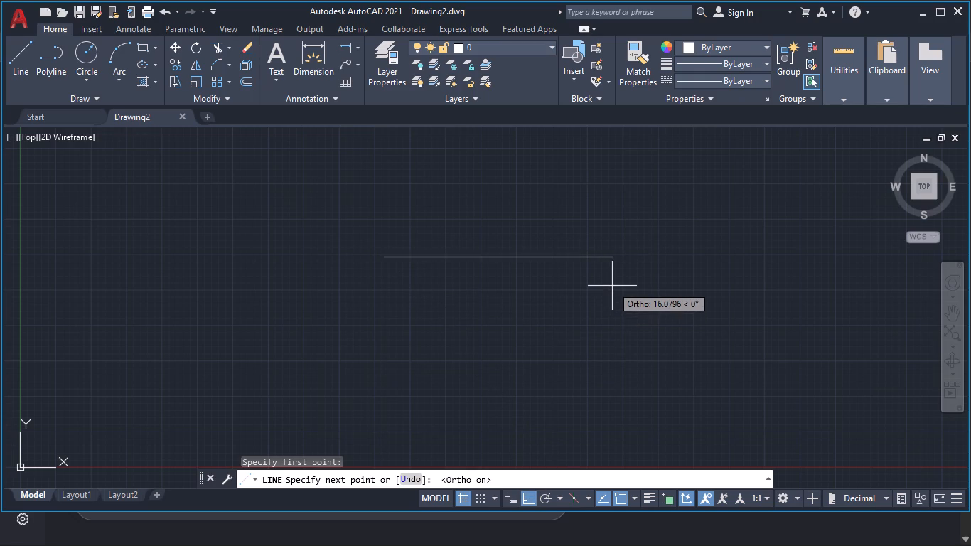
pyautogui.hotkey('alt', 'Tab')
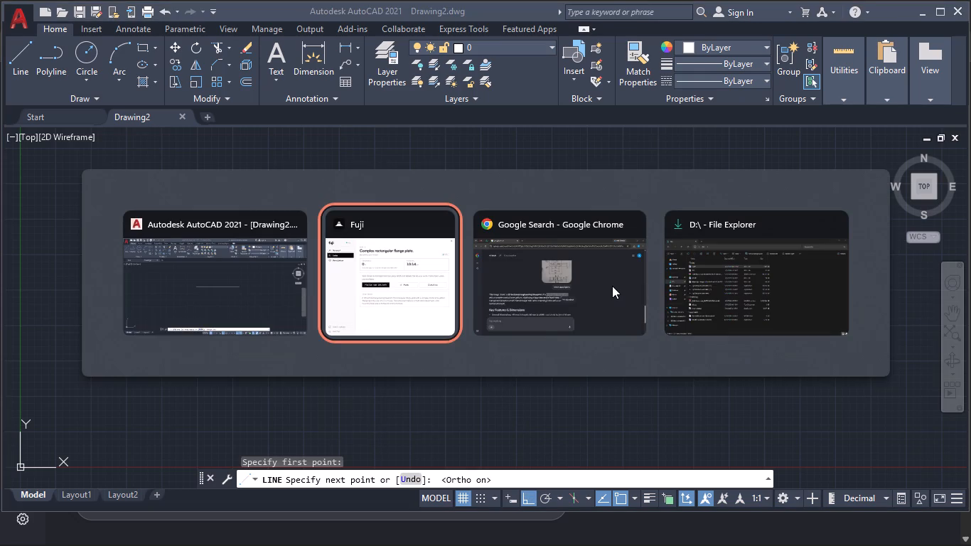
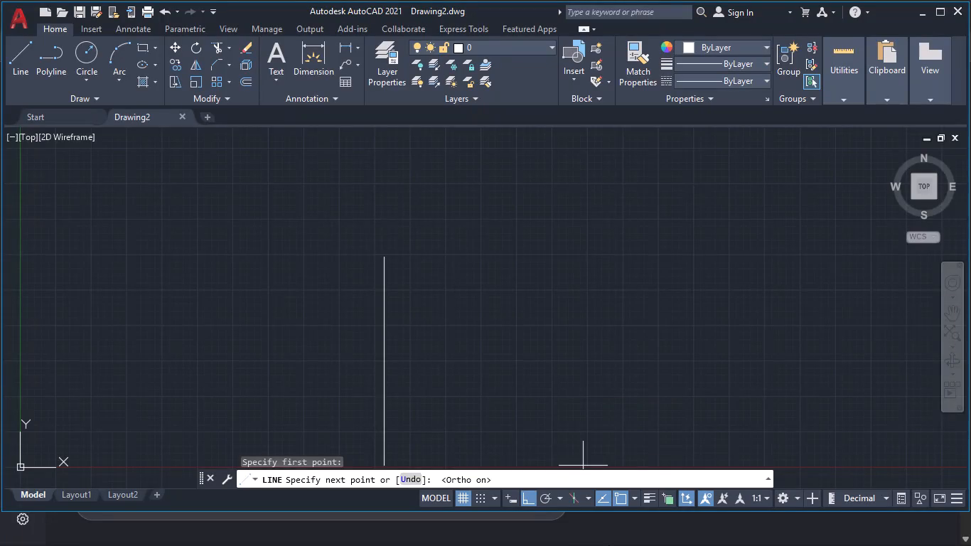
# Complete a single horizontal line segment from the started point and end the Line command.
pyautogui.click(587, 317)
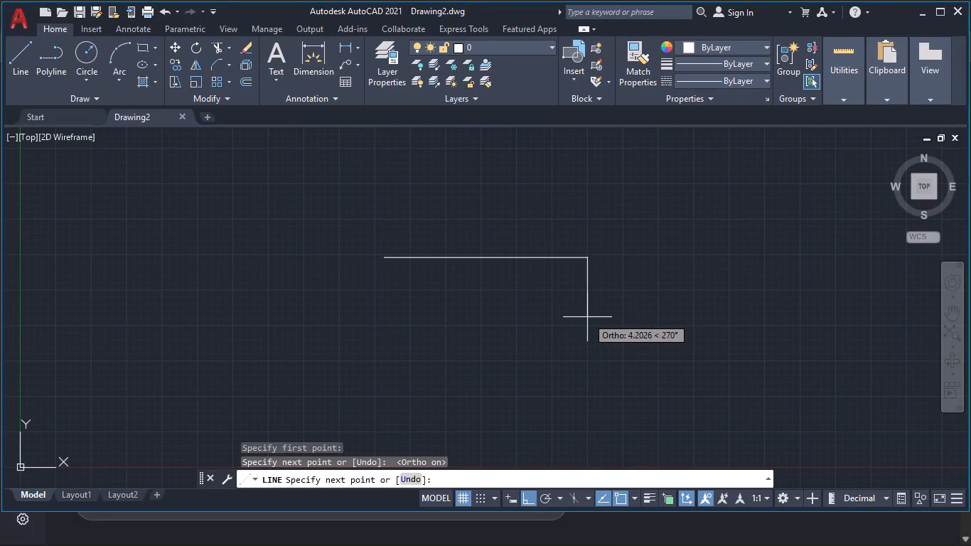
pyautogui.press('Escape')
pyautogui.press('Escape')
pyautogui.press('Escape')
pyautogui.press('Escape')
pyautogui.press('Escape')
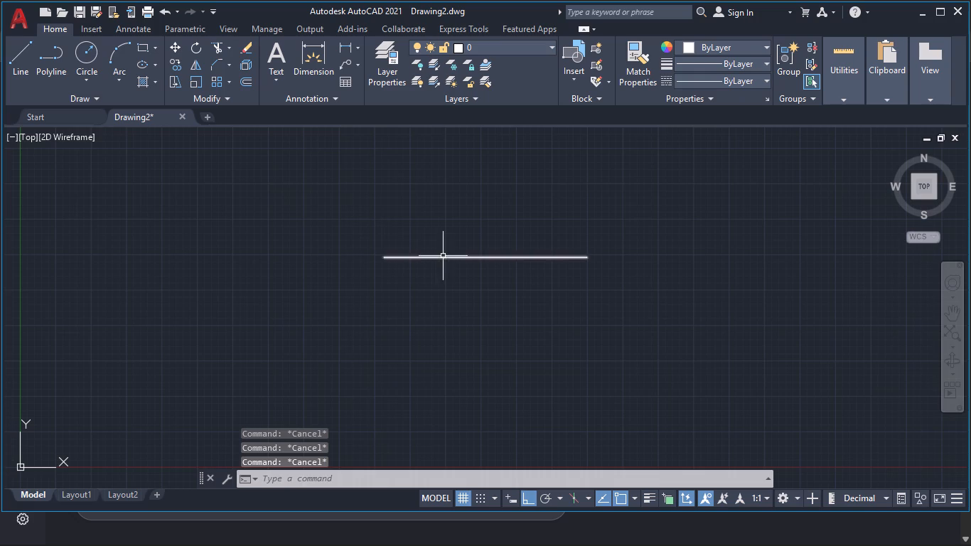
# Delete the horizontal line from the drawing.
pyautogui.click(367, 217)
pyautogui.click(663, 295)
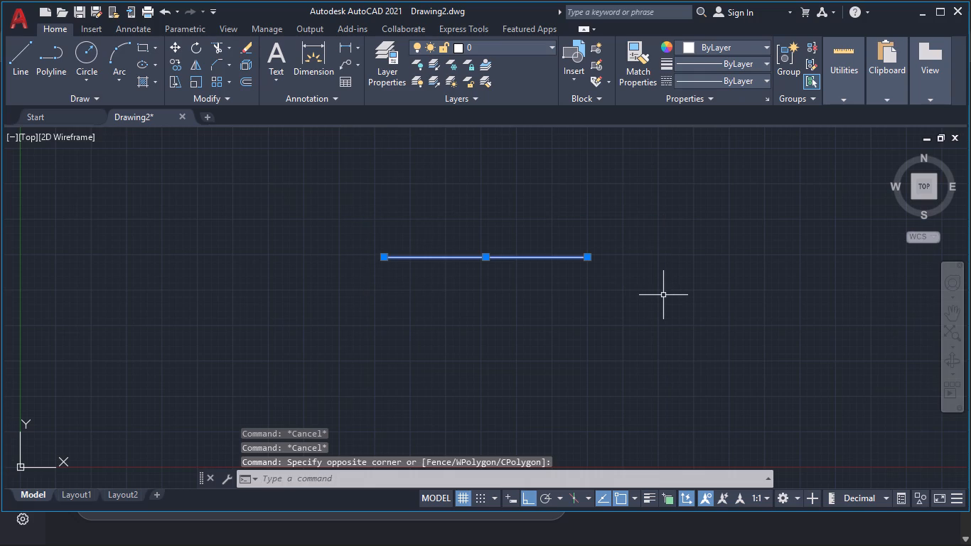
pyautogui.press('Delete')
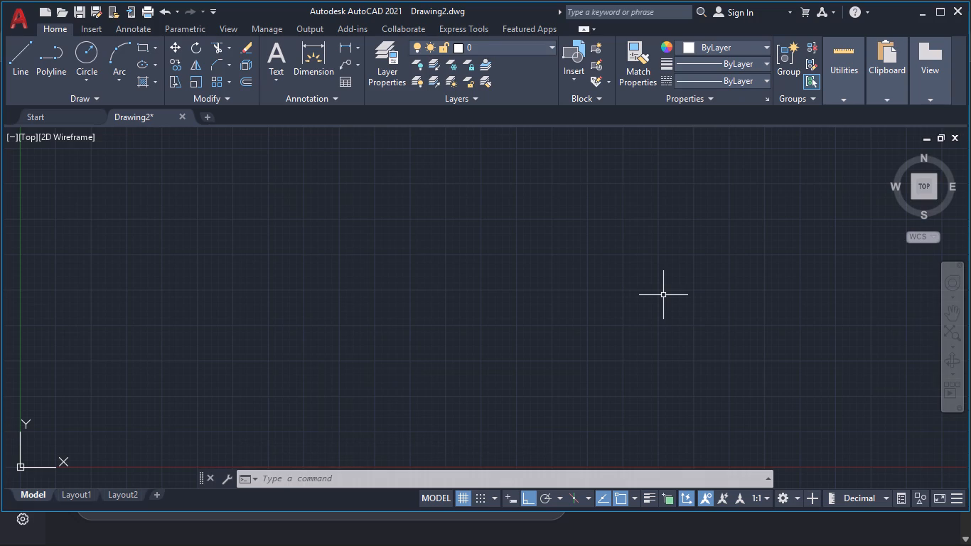
# Draw a rectangle 80 long and 113 wide with corners filleted at radius 15, extending up and to the right.
pyautogui.write('rec')
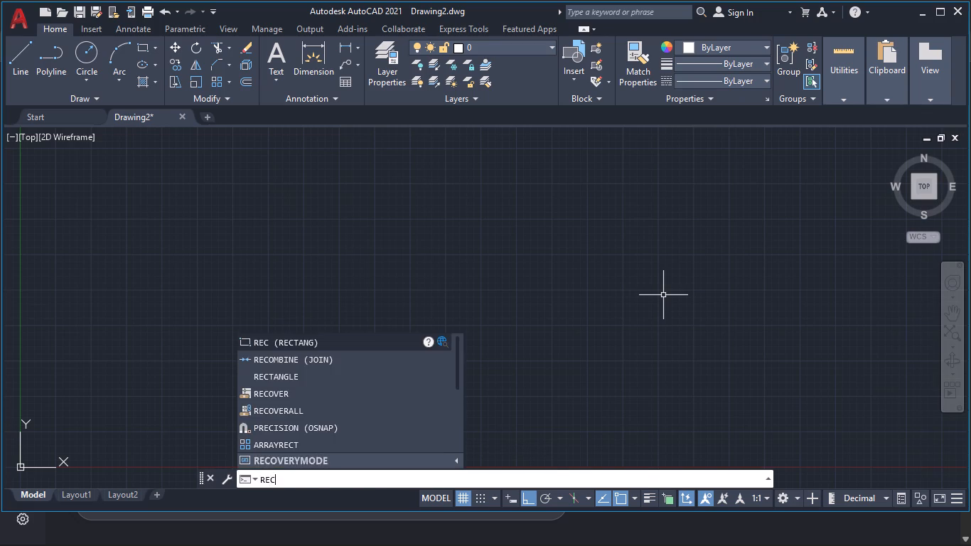
pyautogui.press('Return')
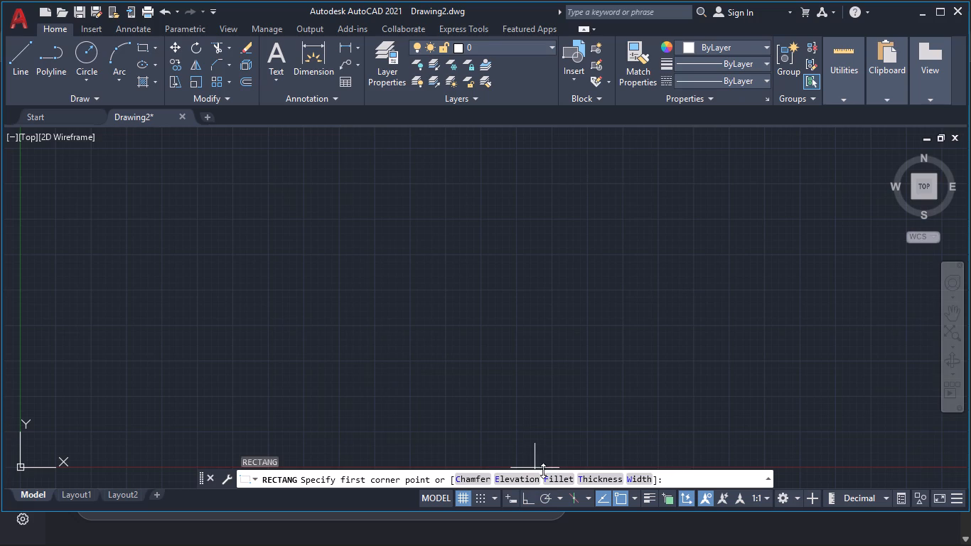
pyautogui.click(552, 478)
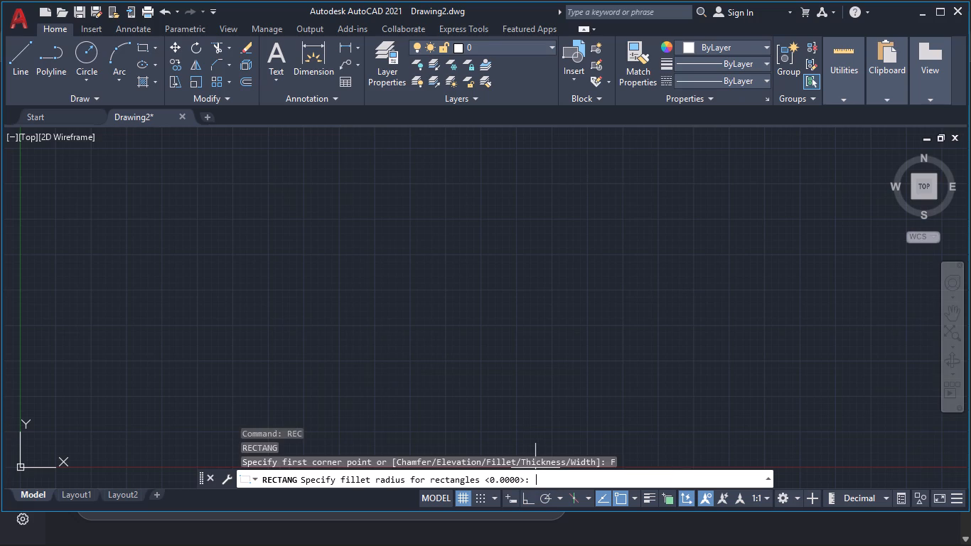
pyautogui.write('15')
pyautogui.press('Return')
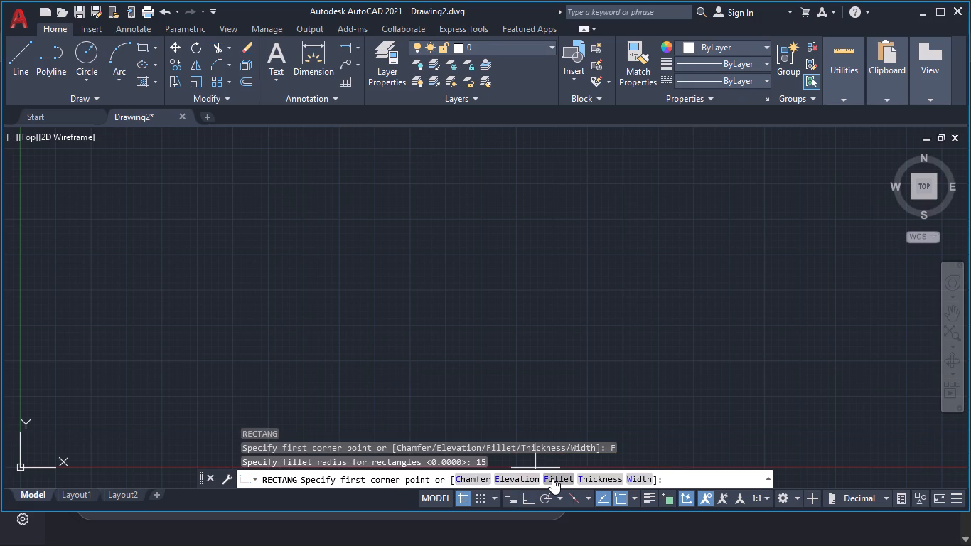
pyautogui.click(404, 296)
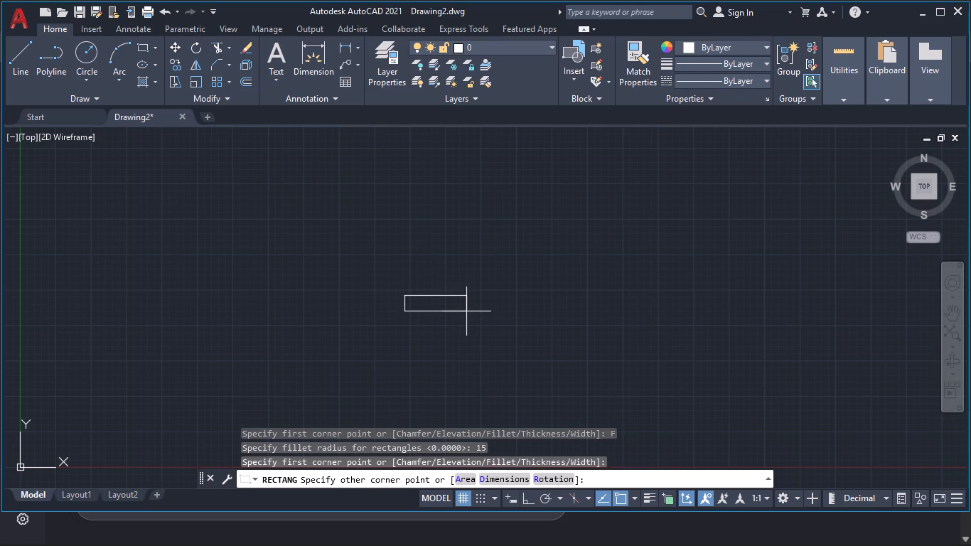
pyautogui.press('d')
pyautogui.press('Return')
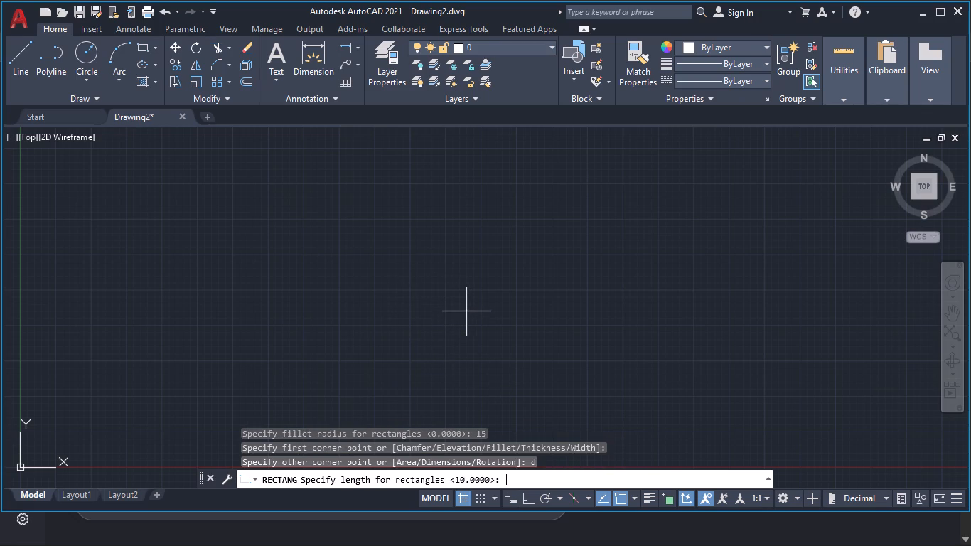
pyautogui.write('80')
pyautogui.press('Return')
pyautogui.write('113')
pyautogui.press('Return')
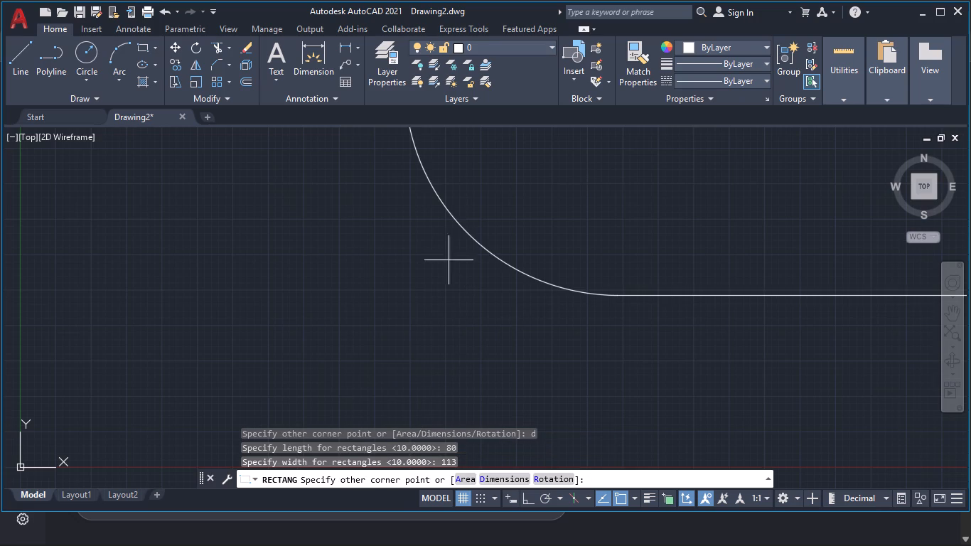
pyautogui.click(441, 242)
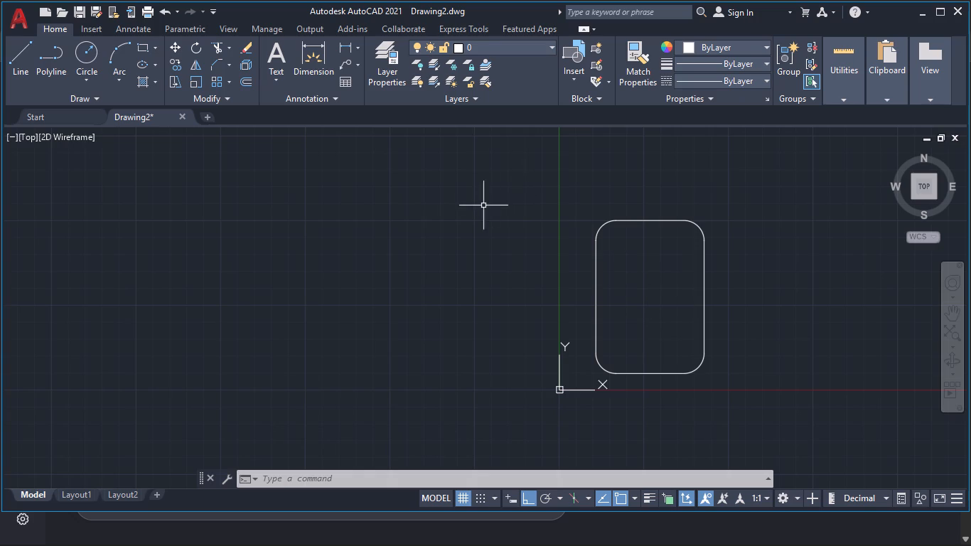
# Add vertical construction lines through the centres of the upper-left and upper-right corner arcs and through the rectangle's centre.
pyautogui.click(16, 50)
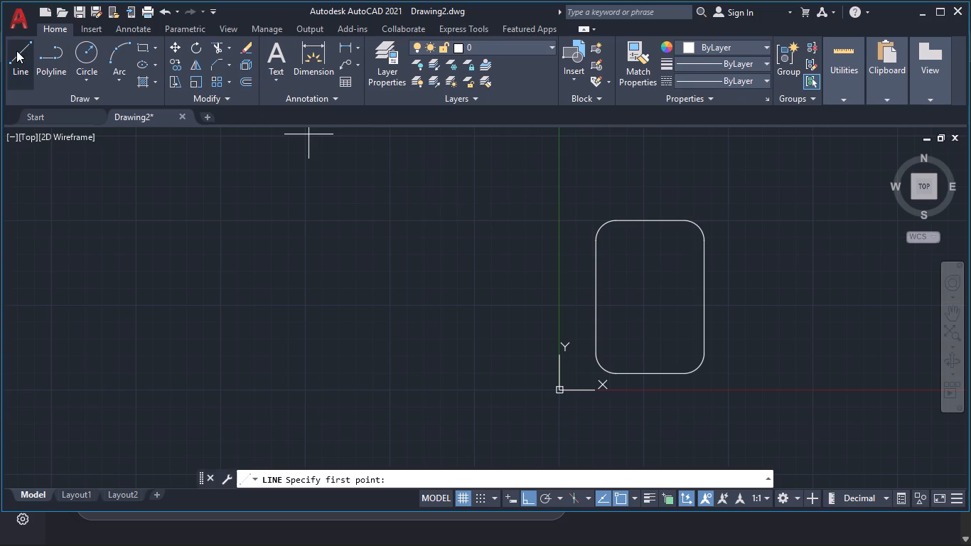
pyautogui.press('Escape')
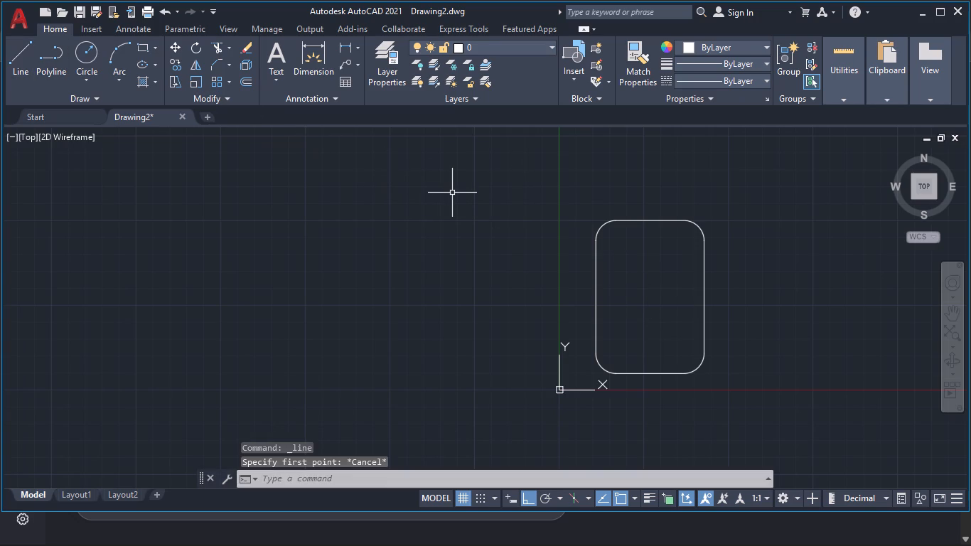
pyautogui.write('xl')
pyautogui.press('Return')
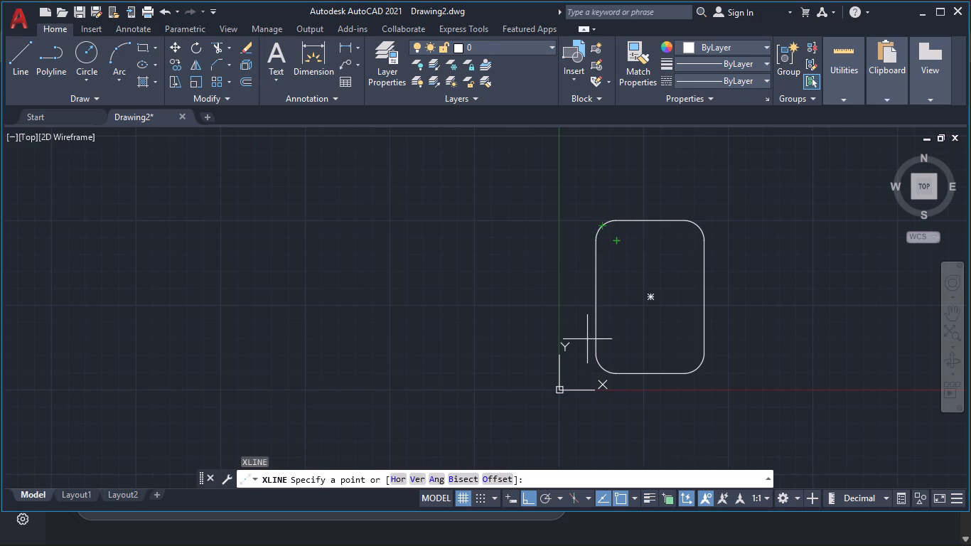
pyautogui.click(412, 478)
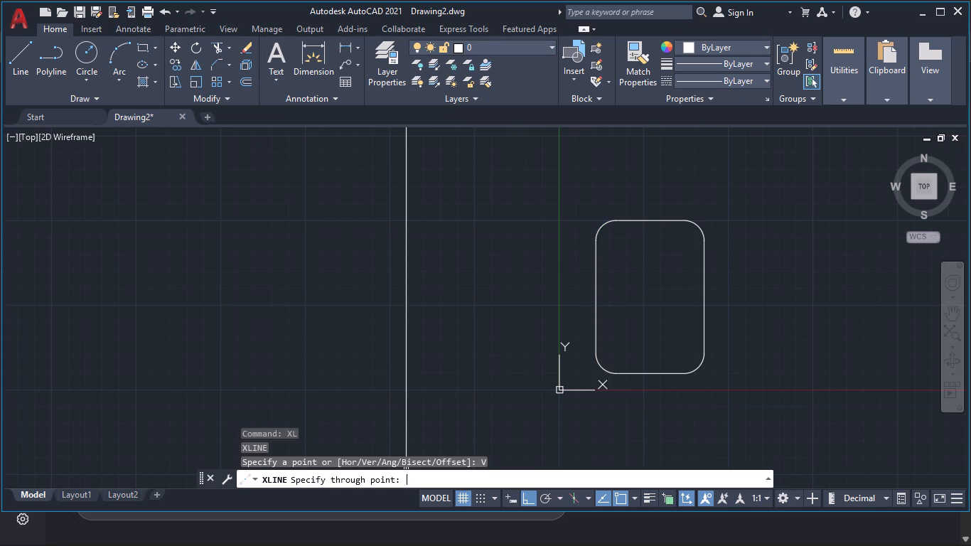
pyautogui.click(616, 238)
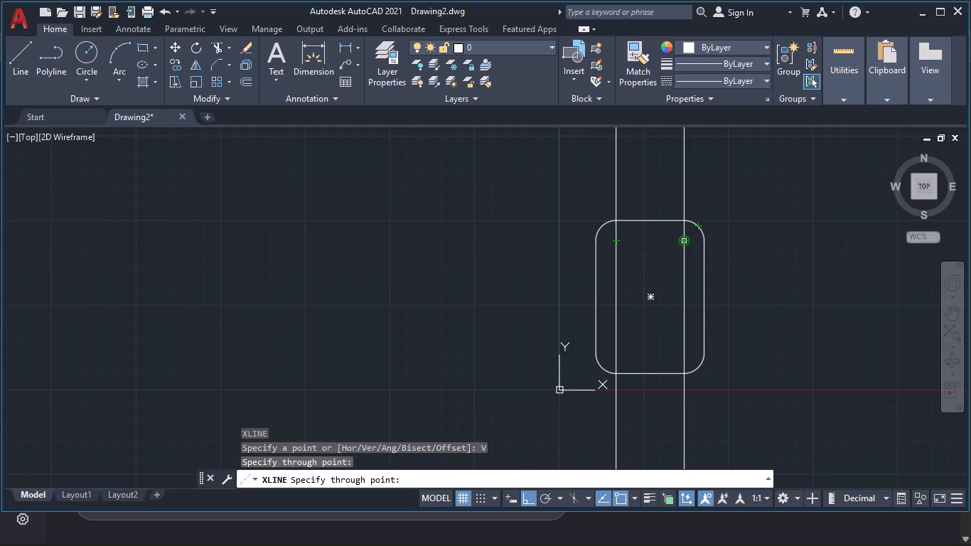
pyautogui.click(687, 240)
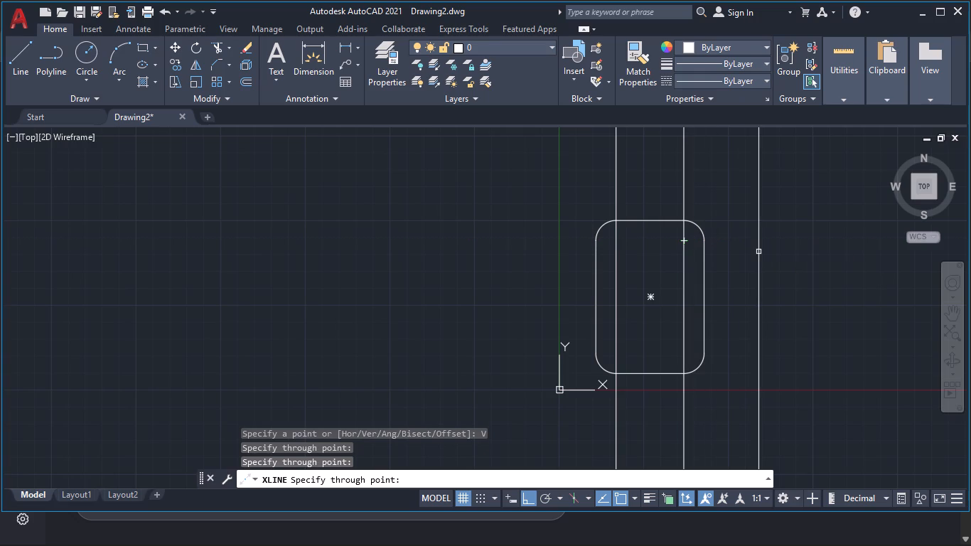
pyautogui.click(653, 298)
pyautogui.press('space')
# Add horizontal construction lines through the upper-left corner arc's centre, the rectangle's centre and the lower-left corner arc's centre.
pyautogui.press('space')
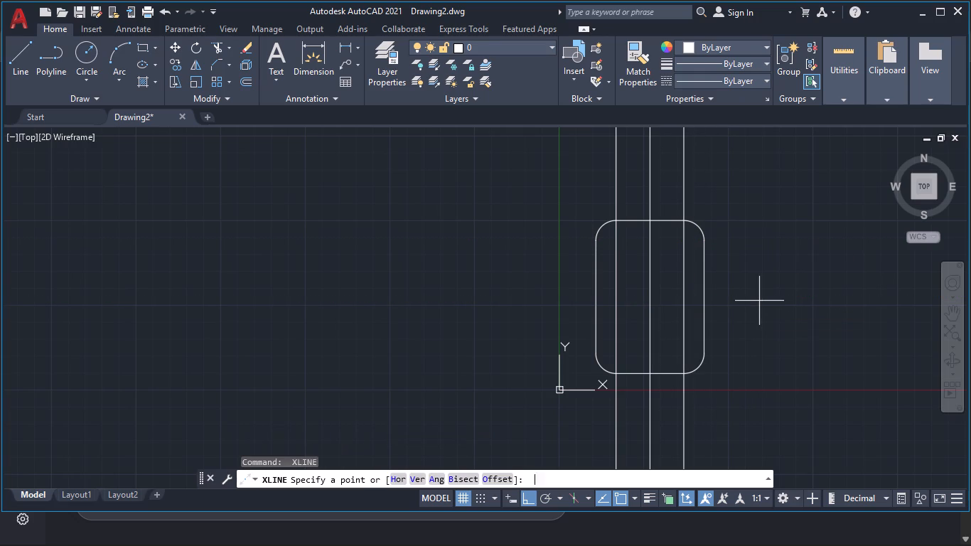
pyautogui.click(397, 481)
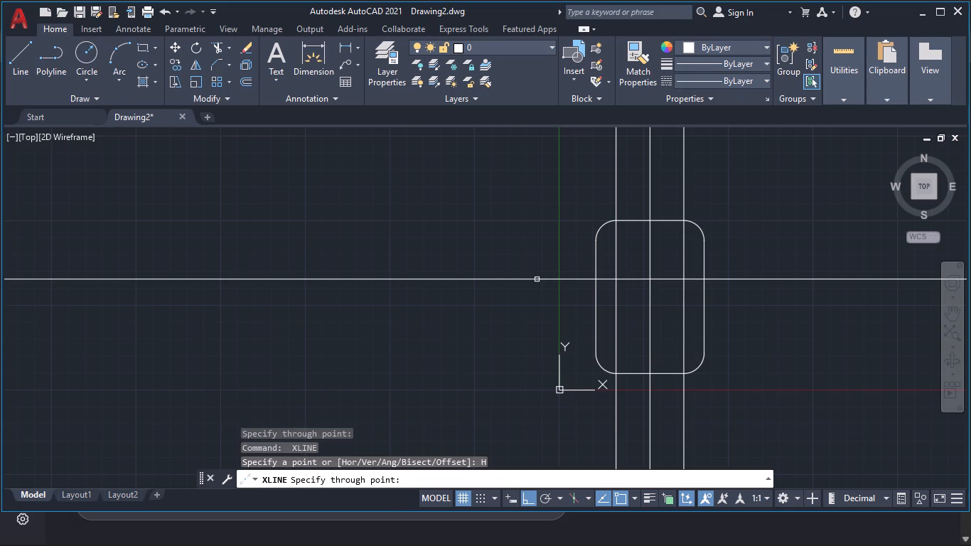
pyautogui.click(618, 240)
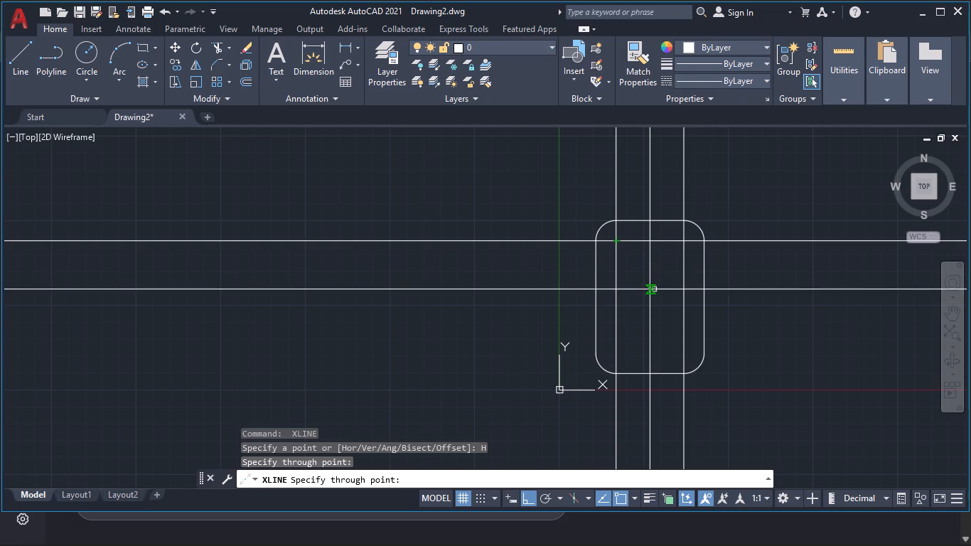
pyautogui.click(651, 298)
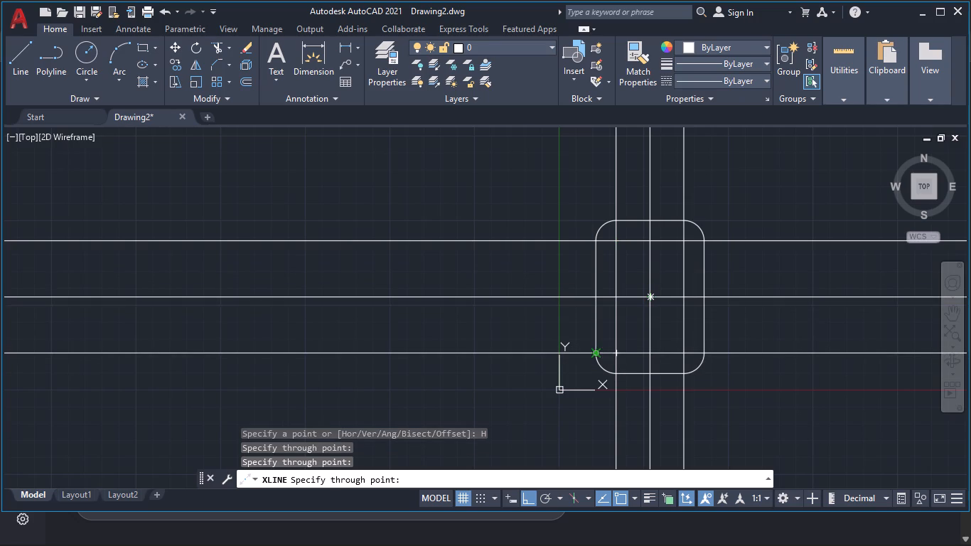
pyautogui.click(616, 355)
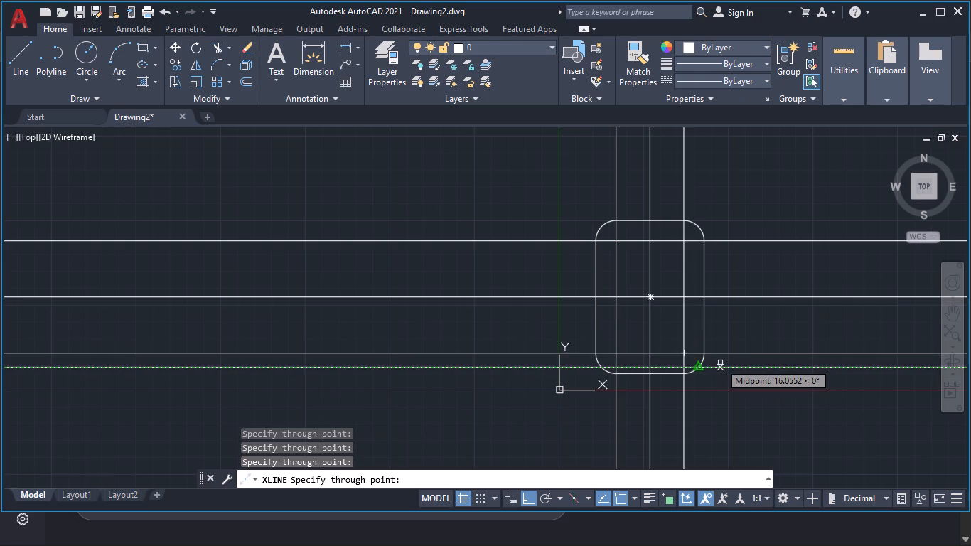
pyautogui.press('Escape')
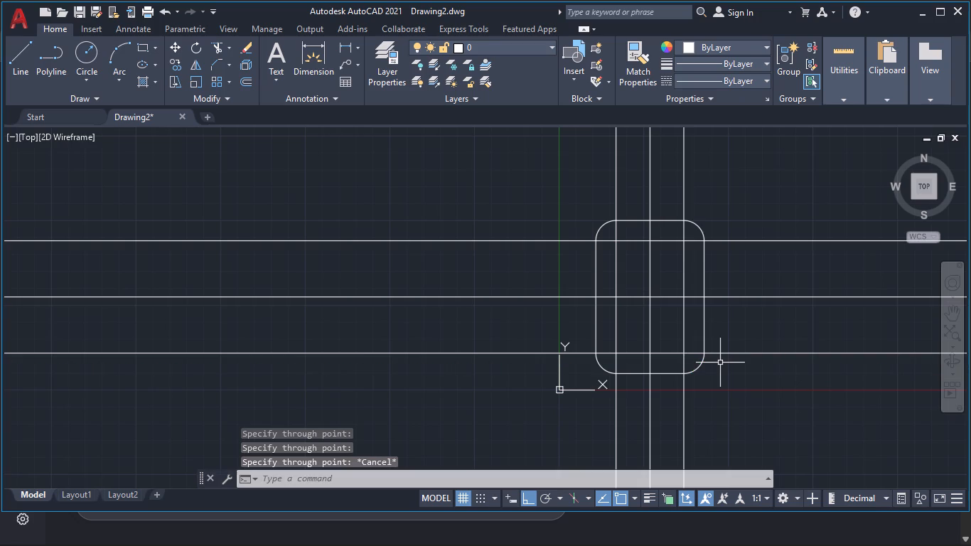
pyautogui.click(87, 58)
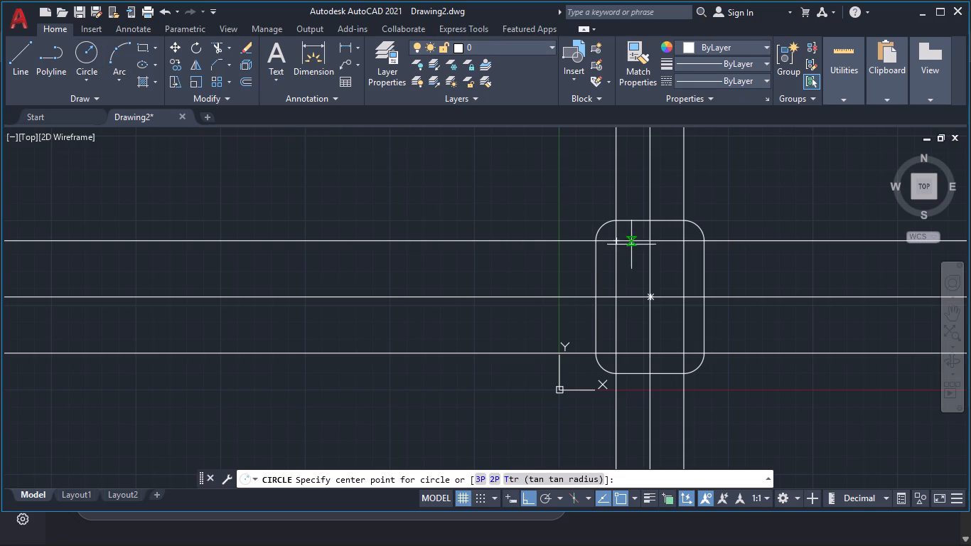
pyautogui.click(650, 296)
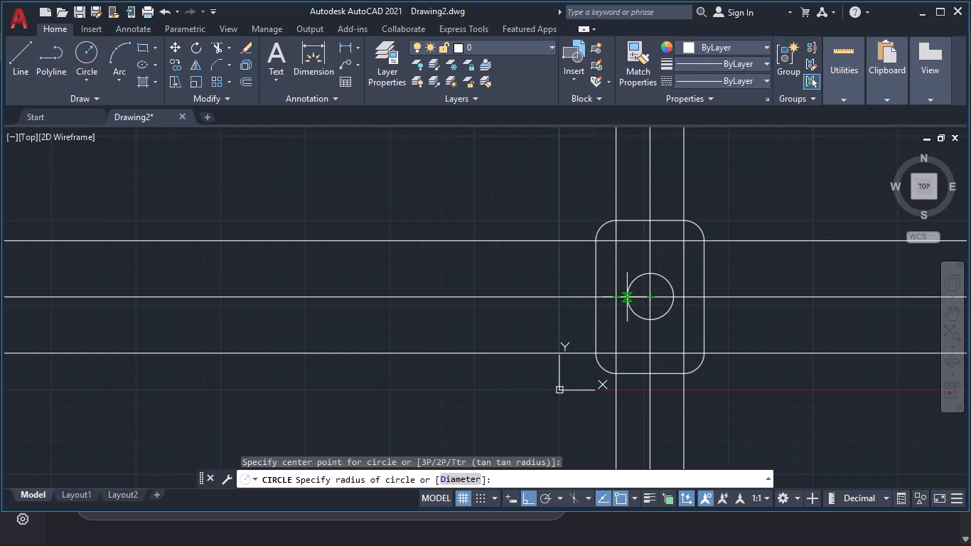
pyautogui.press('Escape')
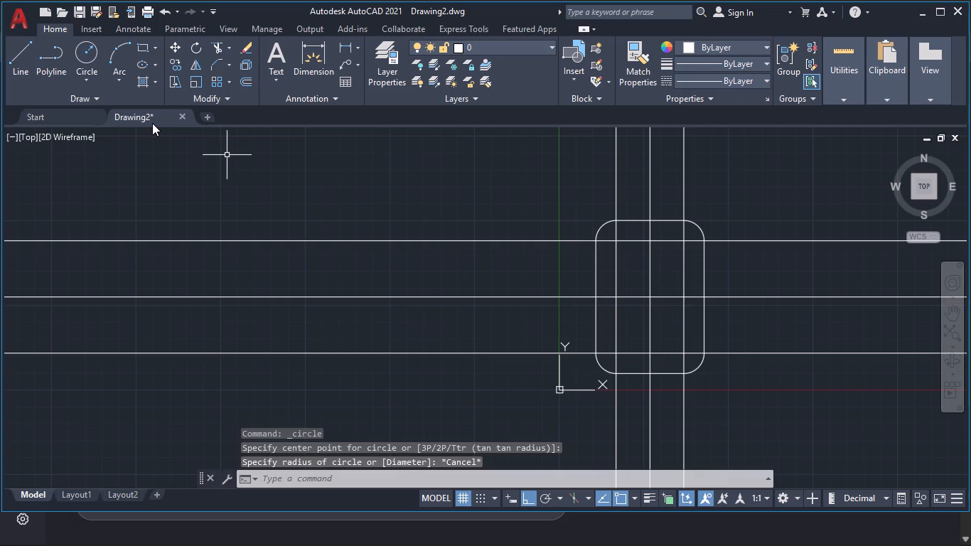
# Draw a 22.5-long line leftward from the plate's centre, continued by a short slanted segment down to the left vertical construction line.
pyautogui.click(23, 50)
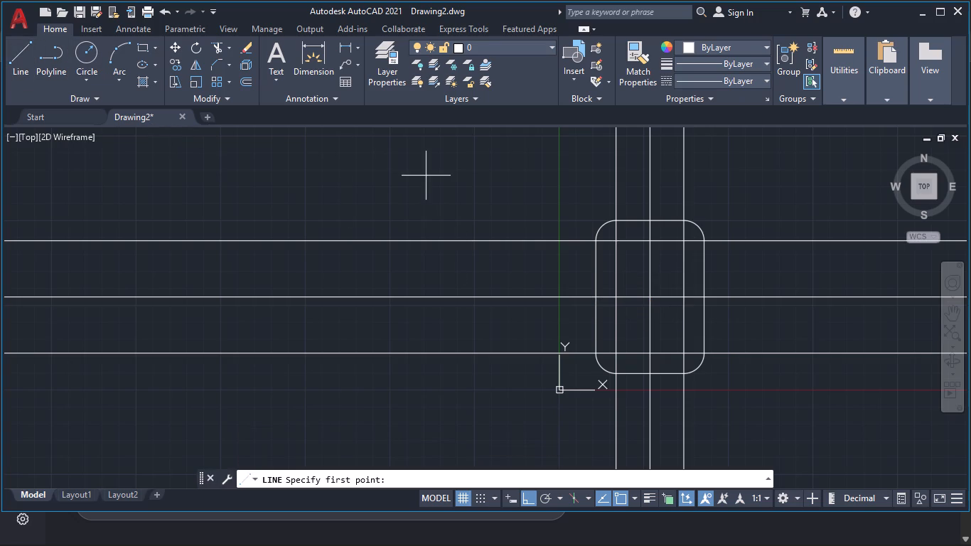
pyautogui.click(650, 297)
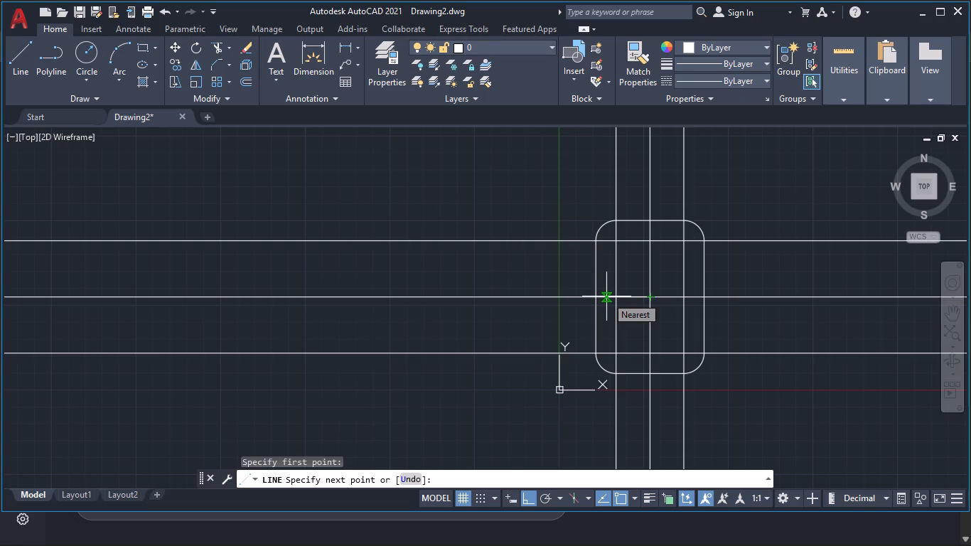
pyautogui.write('22.5')
pyautogui.press('Return')
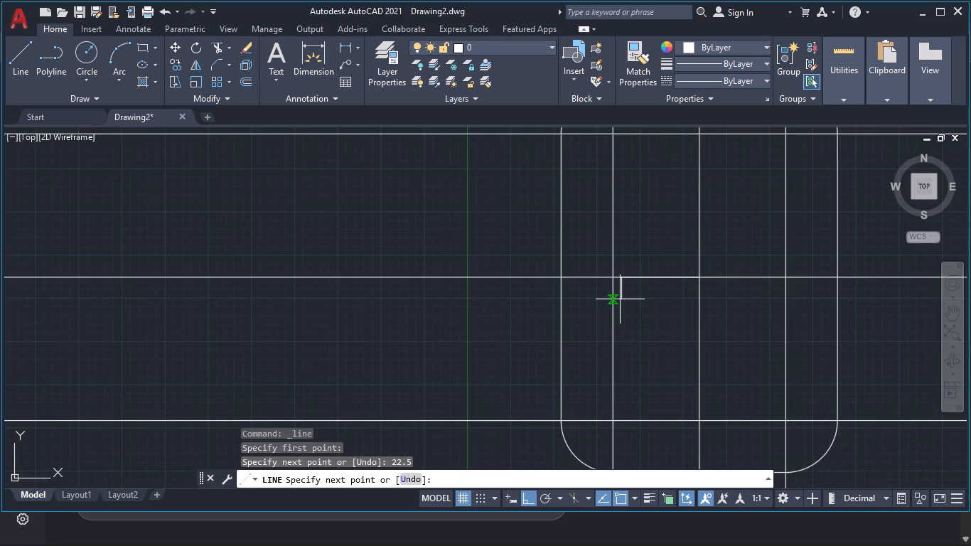
pyautogui.click(620, 299)
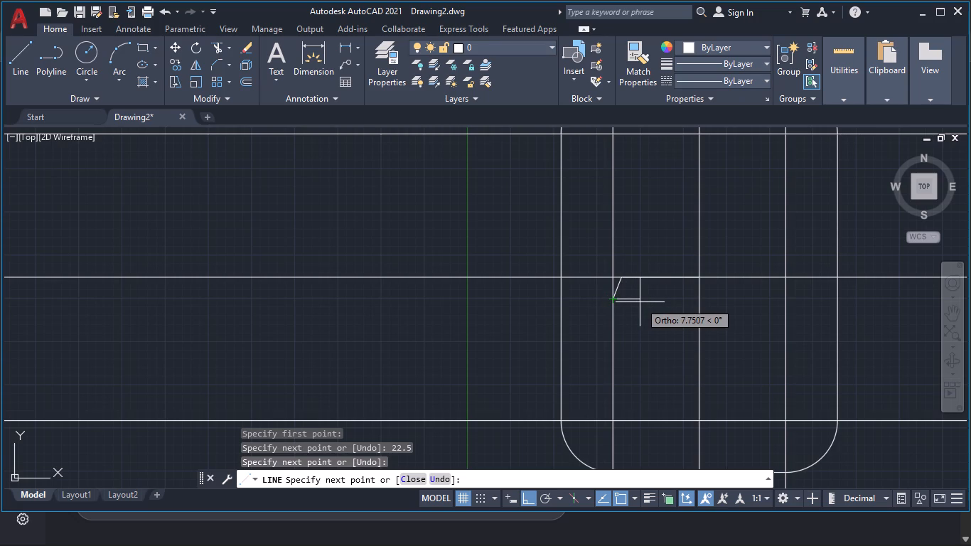
pyautogui.press('space')
# Draw a 22.5-long line rightward from the plate's centre, continued by a short vertical segment downward.
pyautogui.press('space')
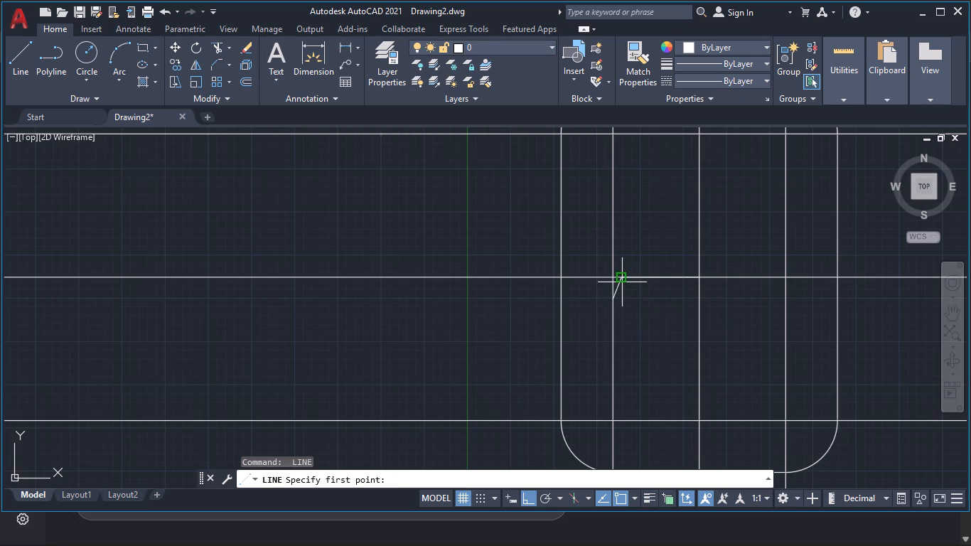
pyautogui.click(702, 279)
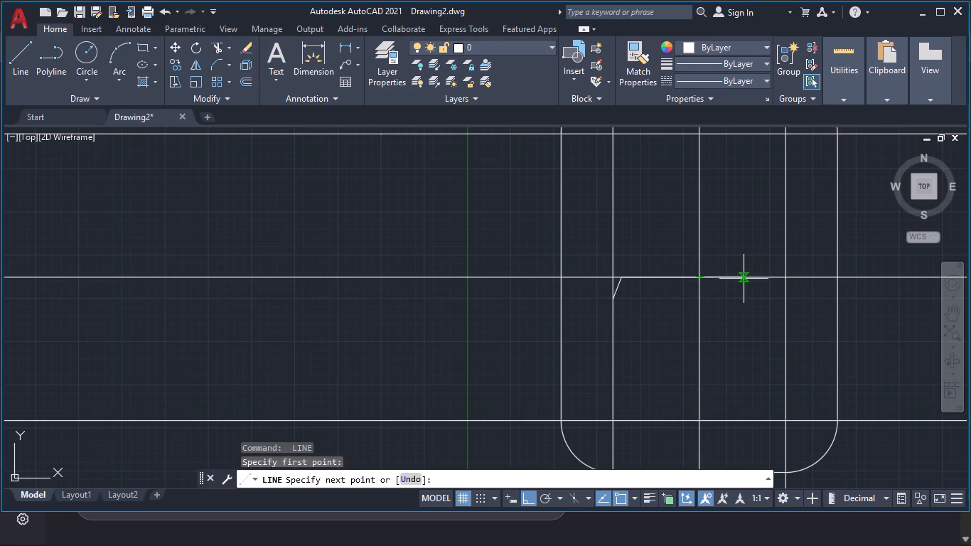
pyautogui.write('22.5')
pyautogui.press('Return')
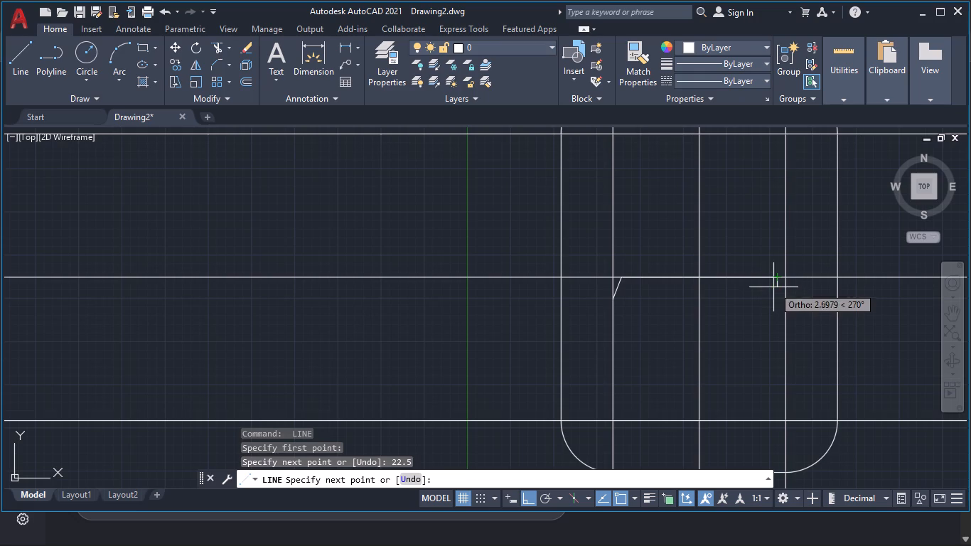
pyautogui.click(776, 296)
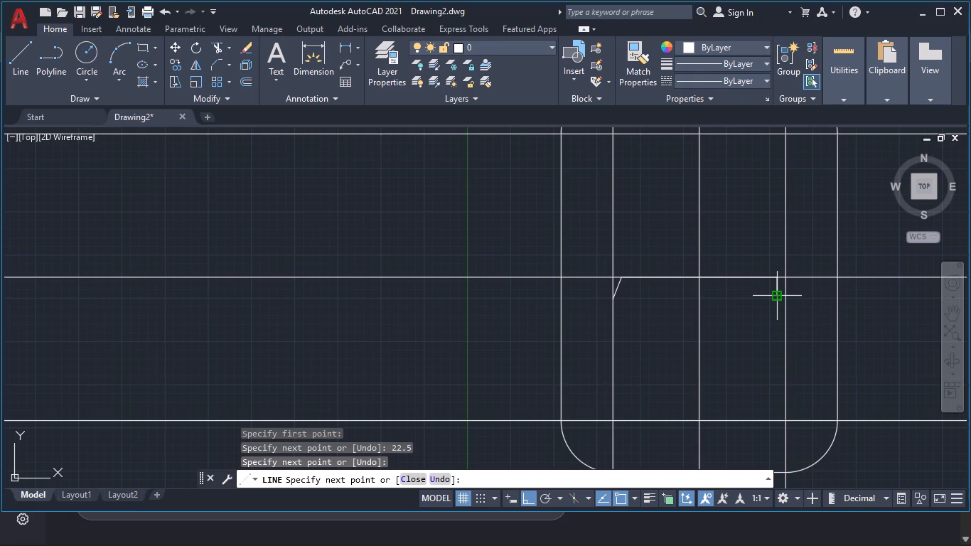
pyautogui.press('space')
# Draw a 25-long line leftward from where the central vertical and lower horizontal construction lines cross.
pyautogui.press('space')
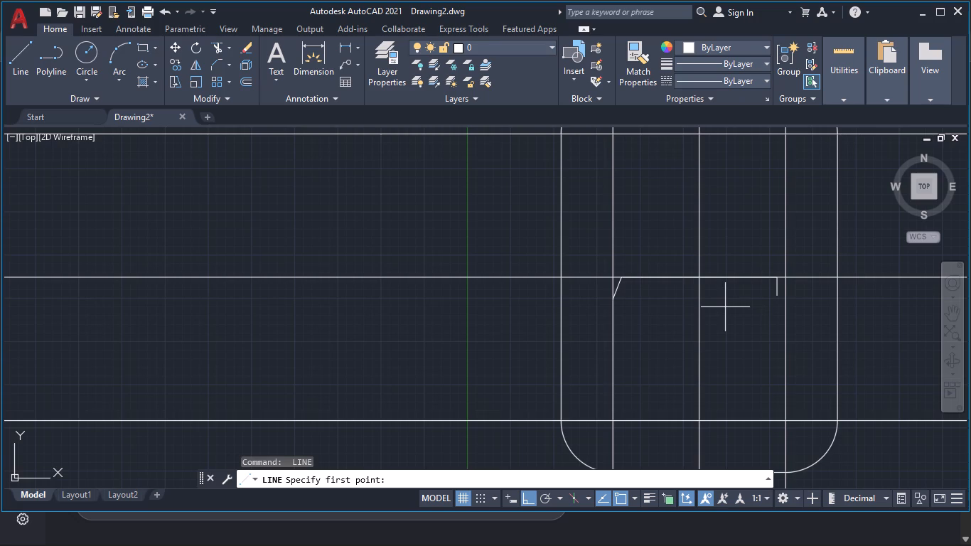
pyautogui.click(700, 422)
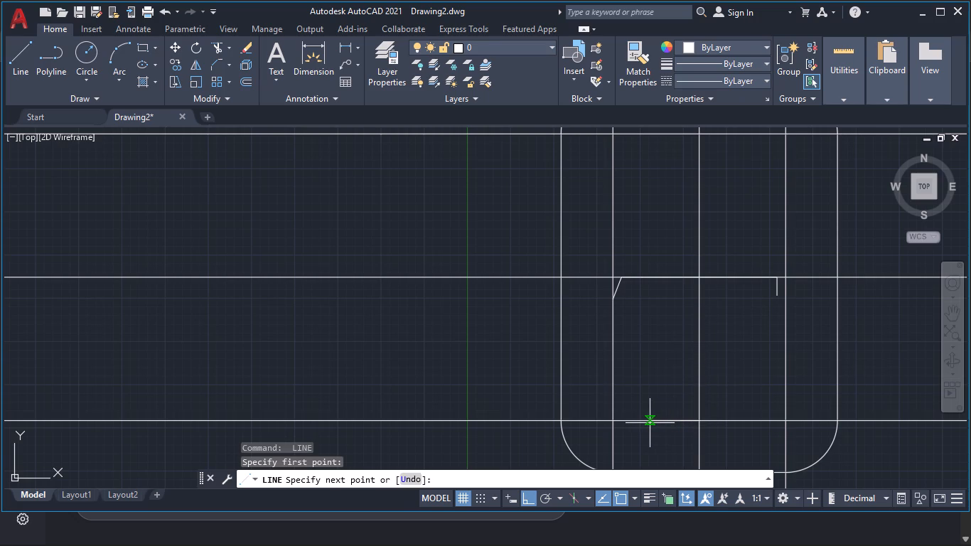
pyautogui.write('25')
pyautogui.press('Return')
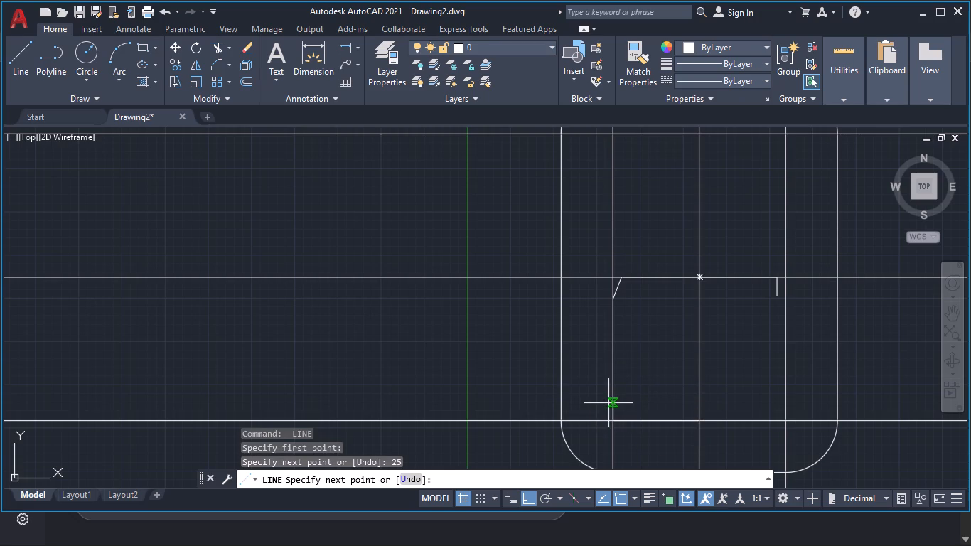
pyautogui.press('space')
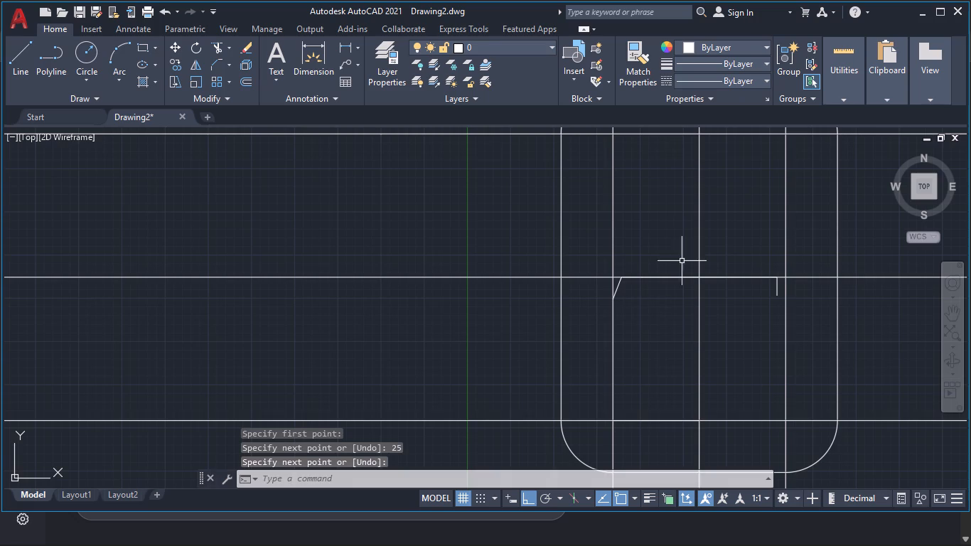
# Quick-measure the geometry around the 22.5-long line to the right of the plate's centre.
pyautogui.click(842, 70)
pyautogui.click(845, 118)
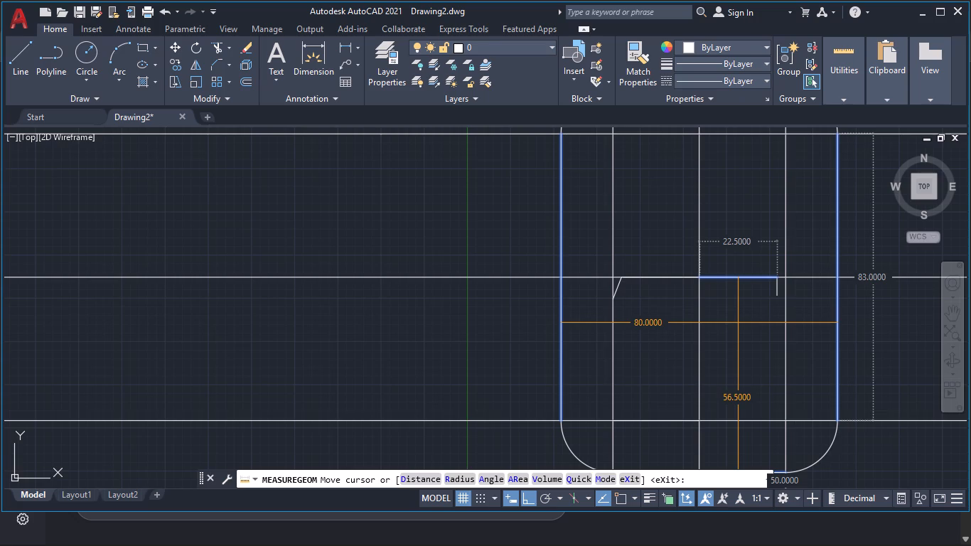
pyautogui.press('Escape')
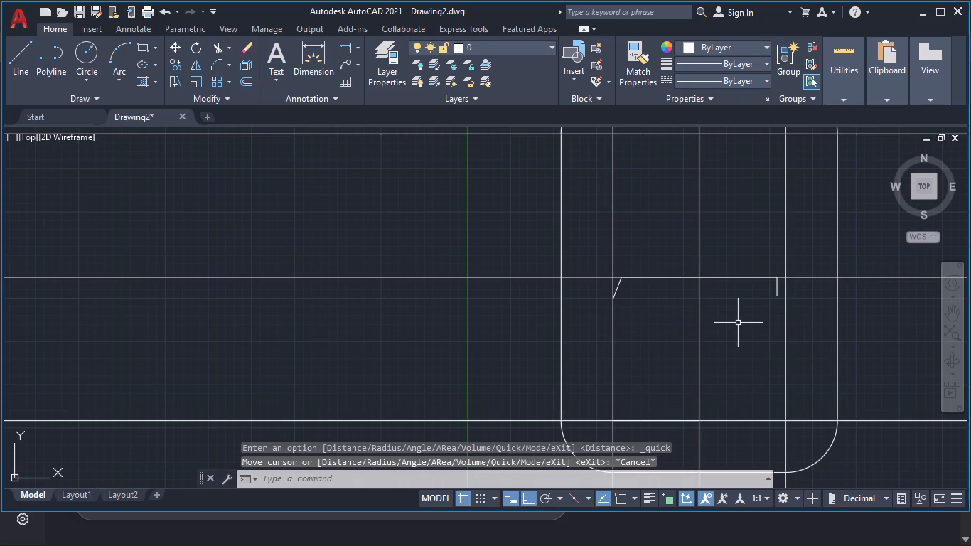
# Draw a circle of radius 5 centred on the lower-left corner arc's centre.
pyautogui.click(88, 50)
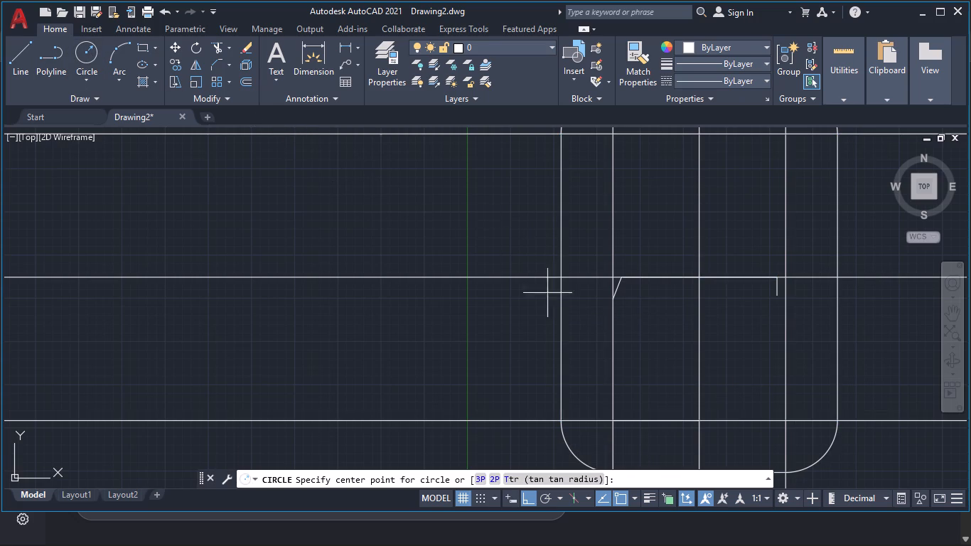
pyautogui.click(613, 421)
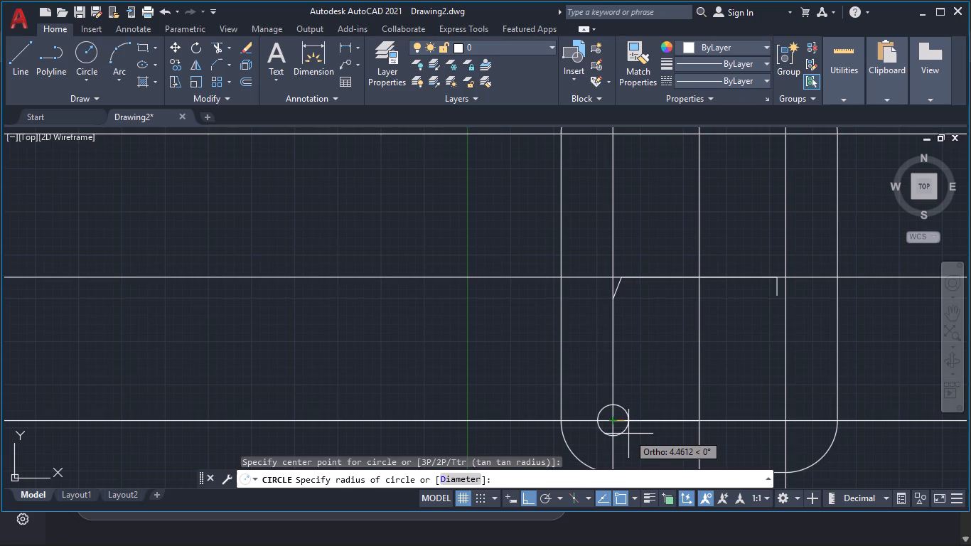
pyautogui.press('5')
pyautogui.press('Return')
# Draw two concentric circles of radius 10 and 15 centred on the outer end of the right-hand 22.5-long line.
pyautogui.press('space')
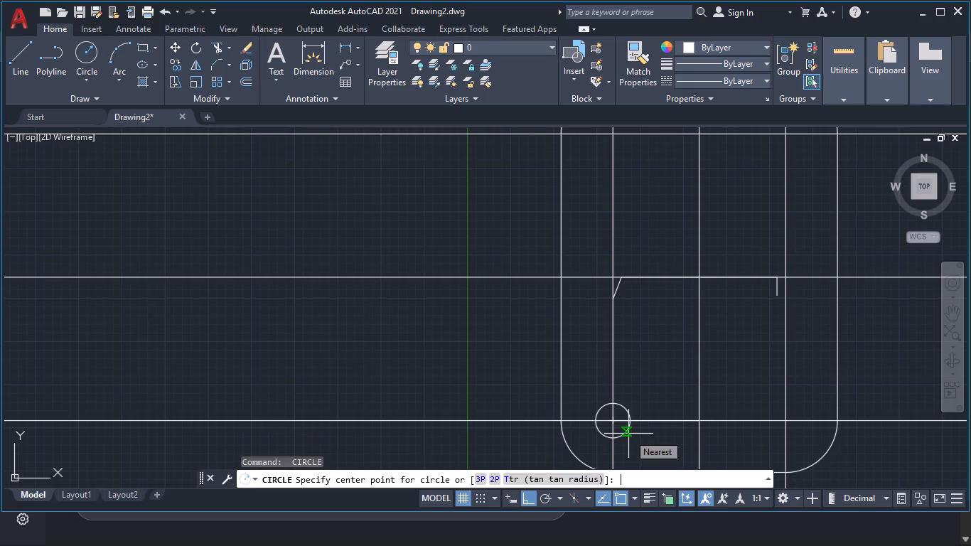
pyautogui.keyDown('ctrl'); pyautogui.scroll(-5, 628, 434); pyautogui.keyUp('ctrl')
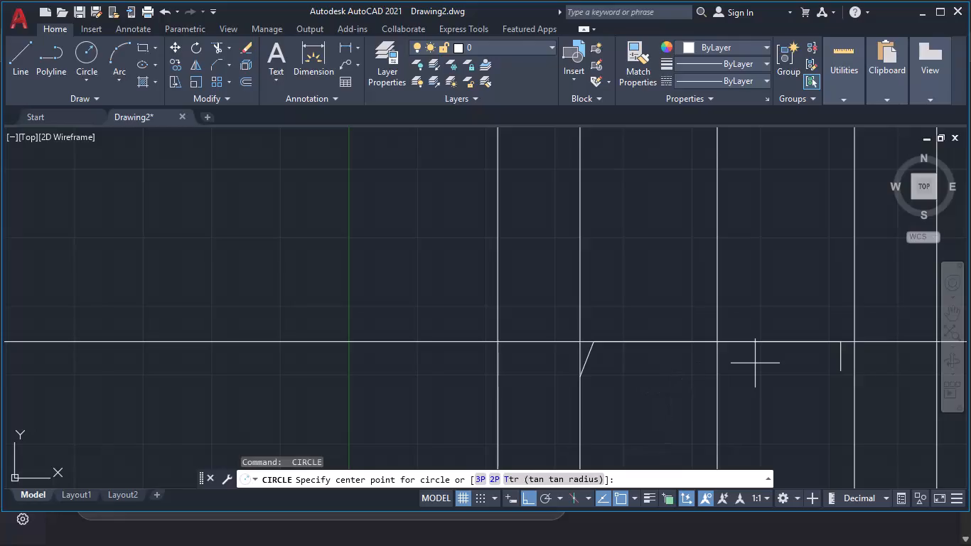
pyautogui.click(837, 343)
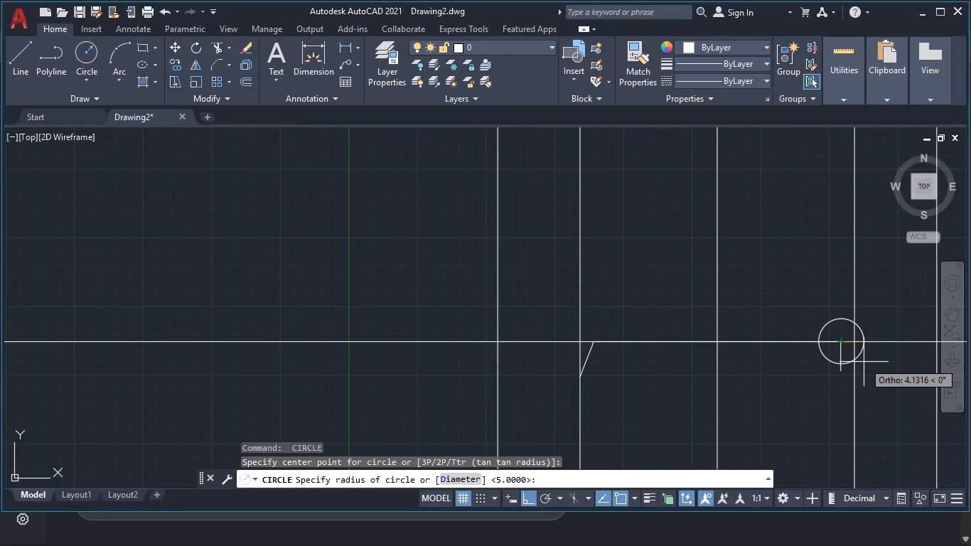
pyautogui.write('10')
pyautogui.press('Return')
pyautogui.press('space')
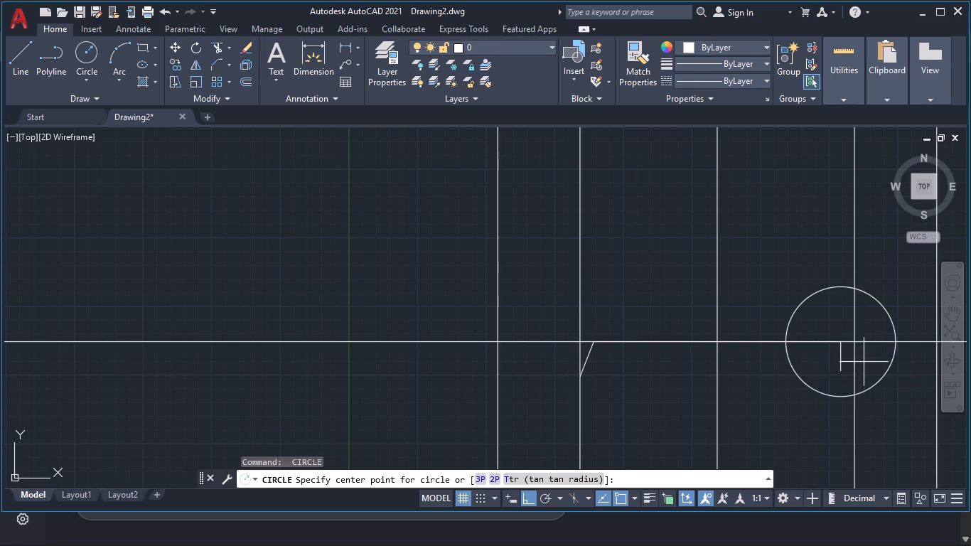
pyautogui.click(840, 342)
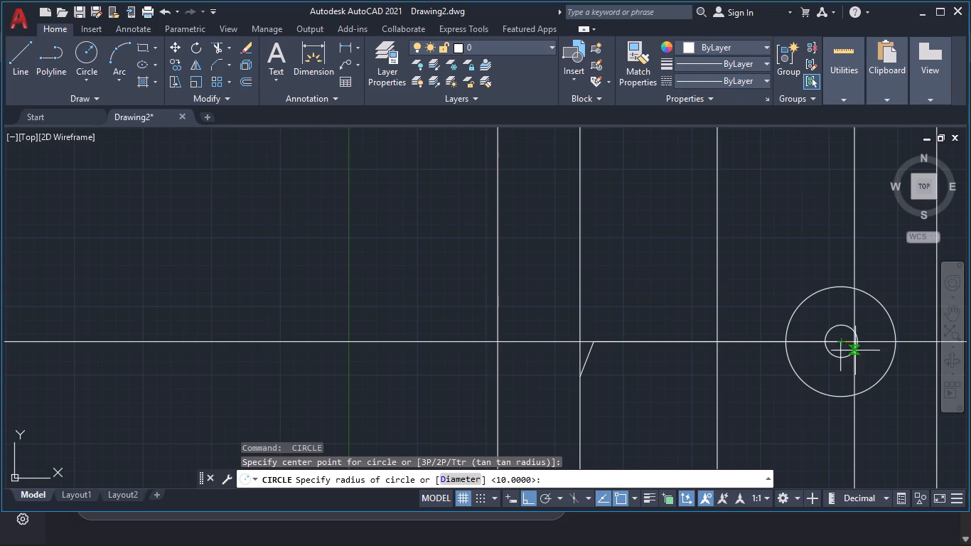
pyautogui.write('15')
pyautogui.press('Return')
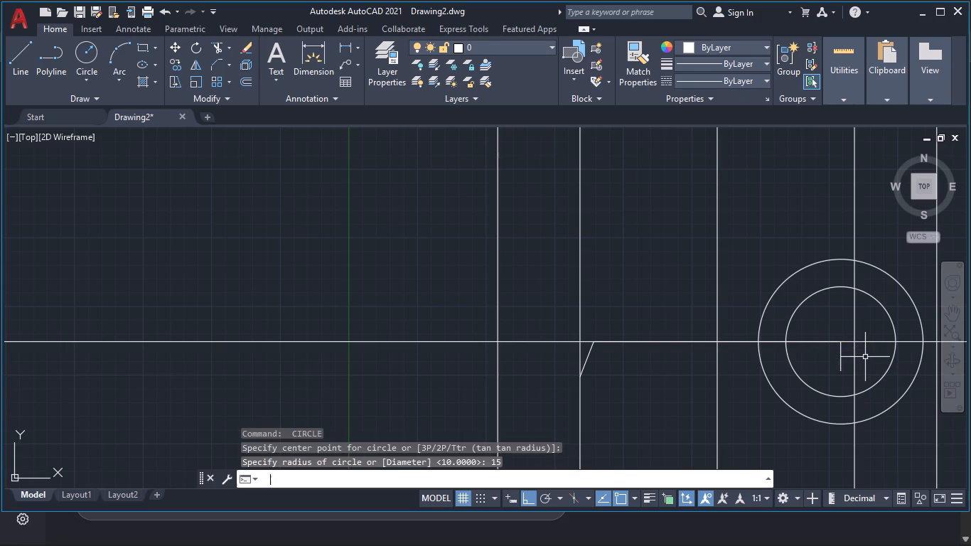
# Trim away the two 22.5-long helper lines and their short slanted and vertical end segments, keeping the construction lines.
pyautogui.keyDown('ctrl'); pyautogui.scroll(-3, 865, 357); pyautogui.keyUp('ctrl')
pyautogui.keyDown('ctrl'); pyautogui.scroll(3, 865, 357); pyautogui.keyUp('ctrl')
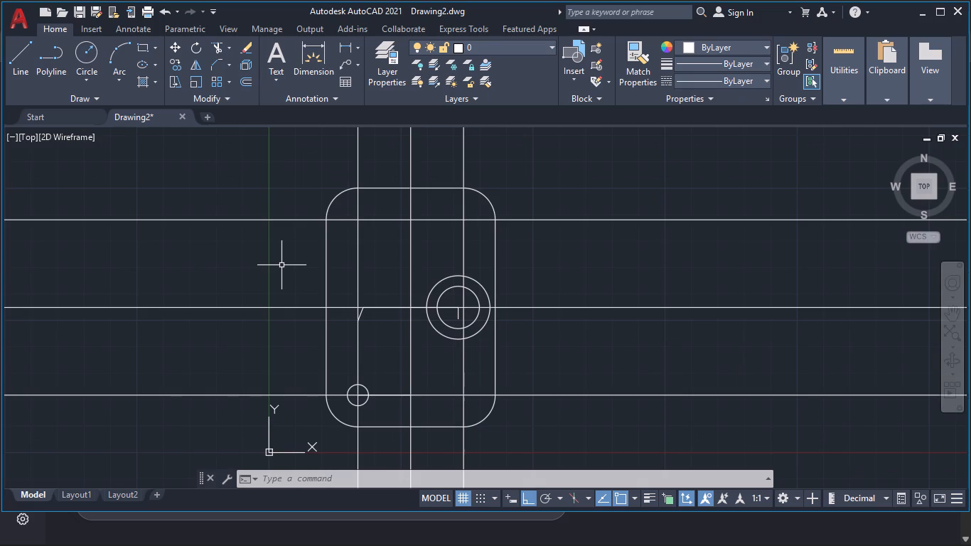
pyautogui.write('tr')
pyautogui.press('Return')
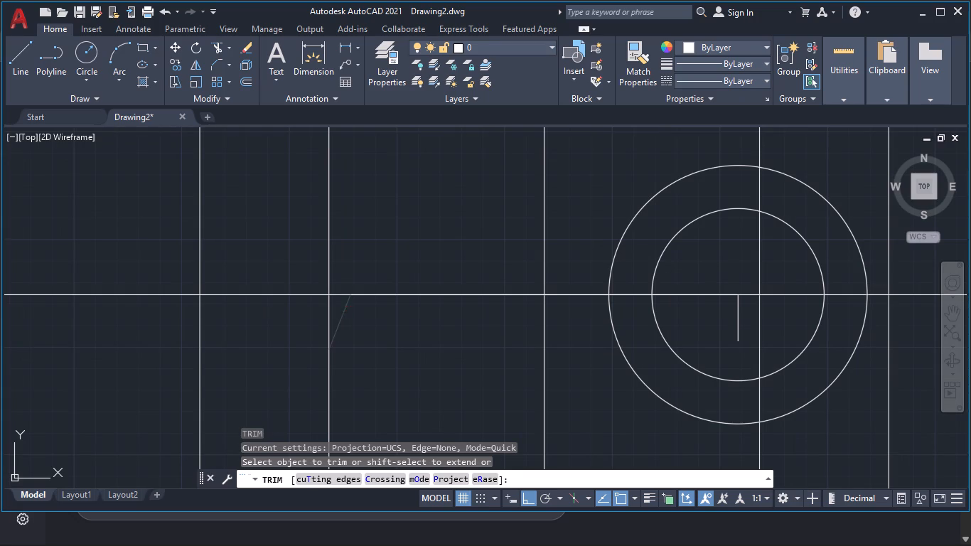
pyautogui.click(343, 314)
pyautogui.click(379, 296)
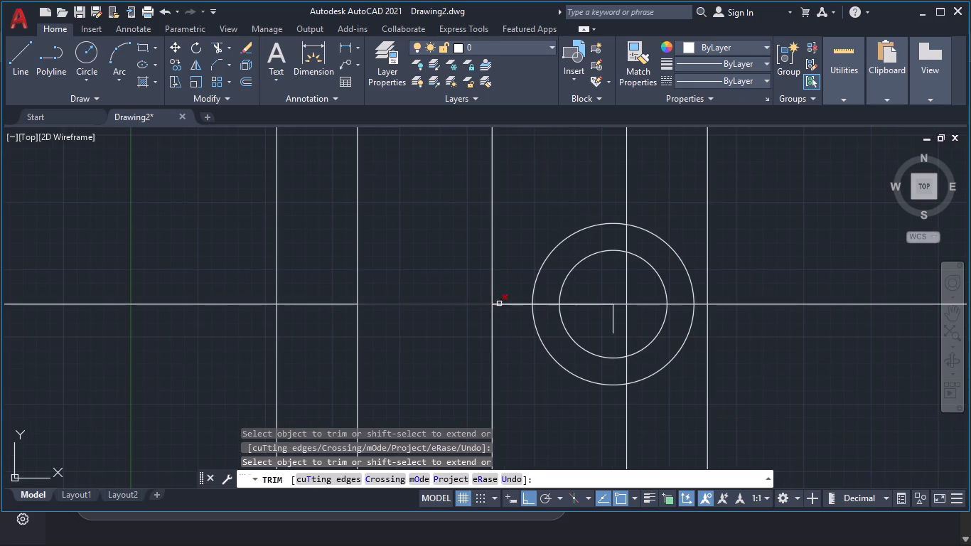
pyautogui.click(515, 304)
pyautogui.click(542, 304)
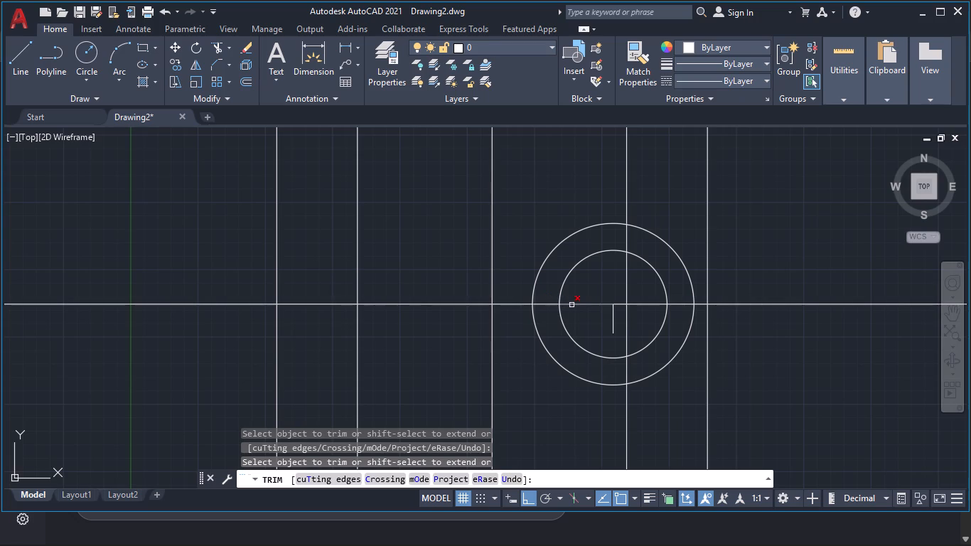
pyautogui.click(572, 305)
pyautogui.click(613, 318)
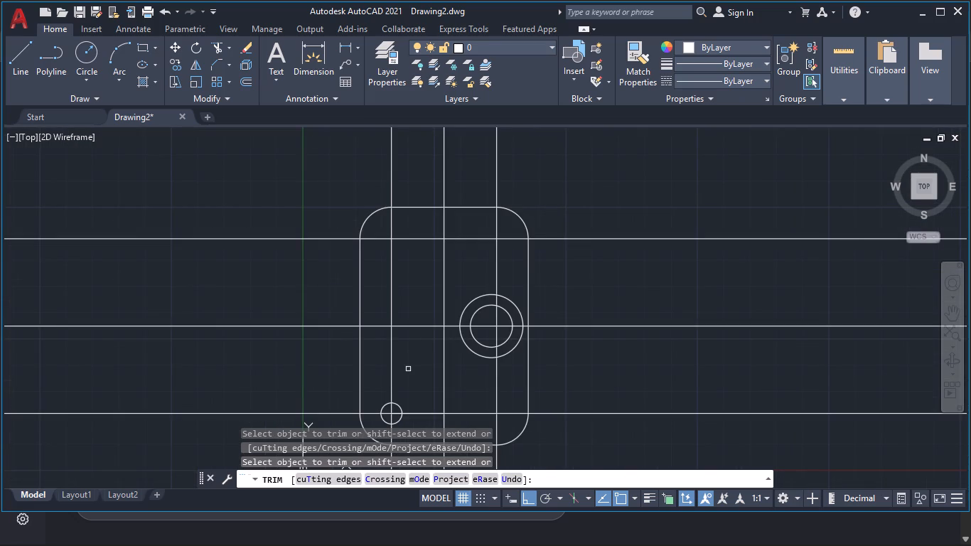
pyautogui.press('Escape')
# Mirror the radius 5 circle about the central horizontal construction line to the upper-left corner, keeping the original.
pyautogui.write('mi')
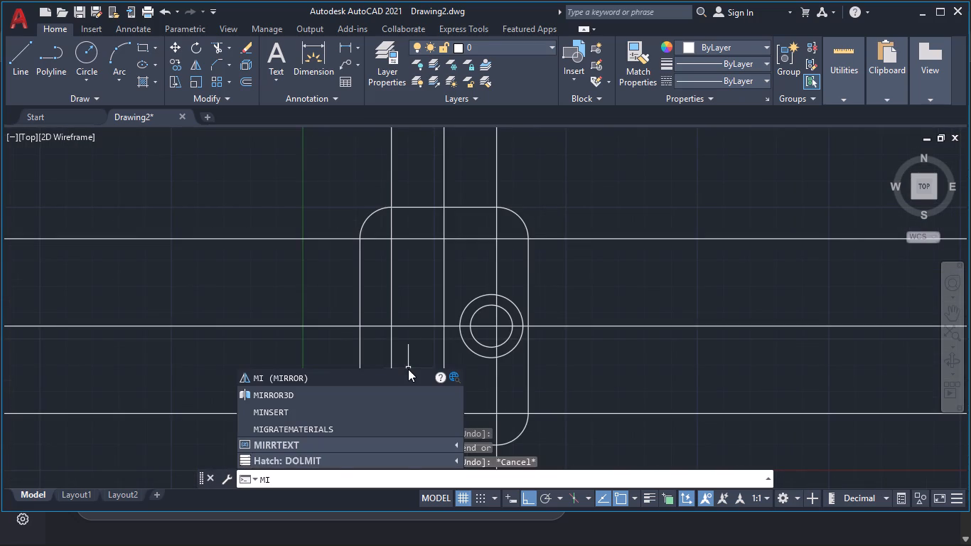
pyautogui.press('Return')
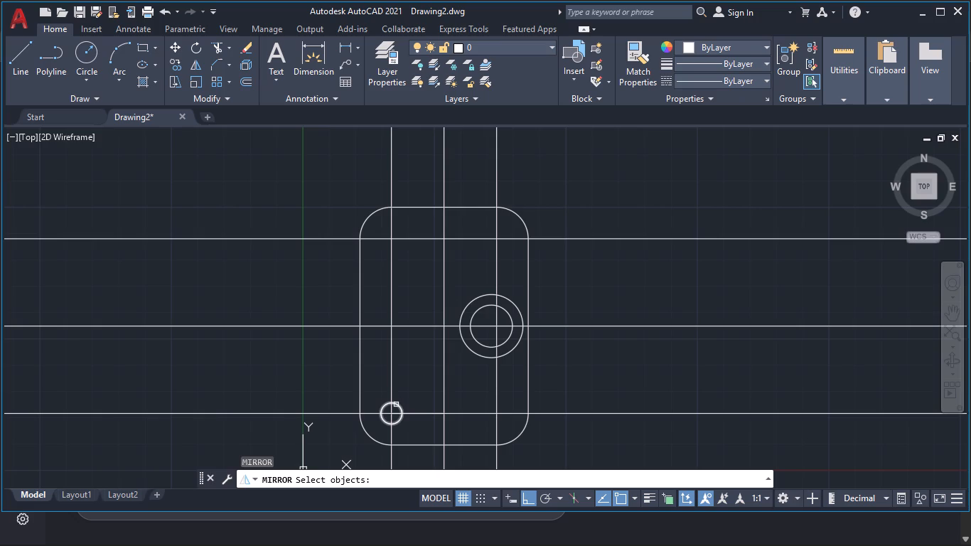
pyautogui.click(397, 405)
pyautogui.press('Return')
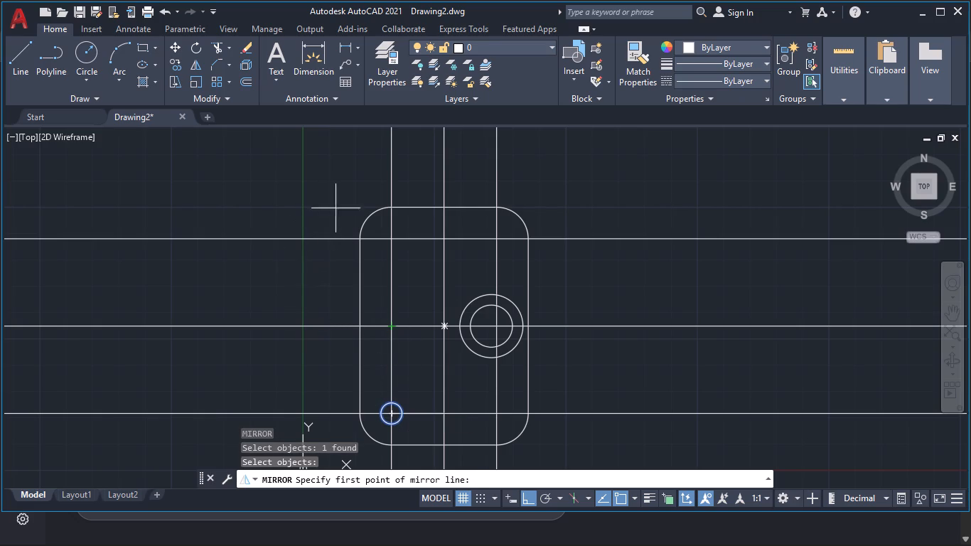
pyautogui.click(390, 326)
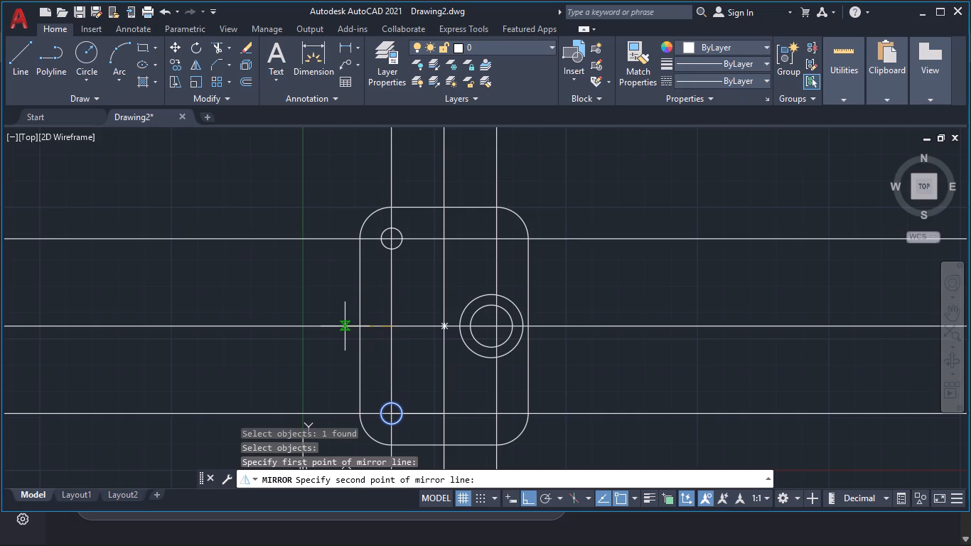
pyautogui.click(345, 326)
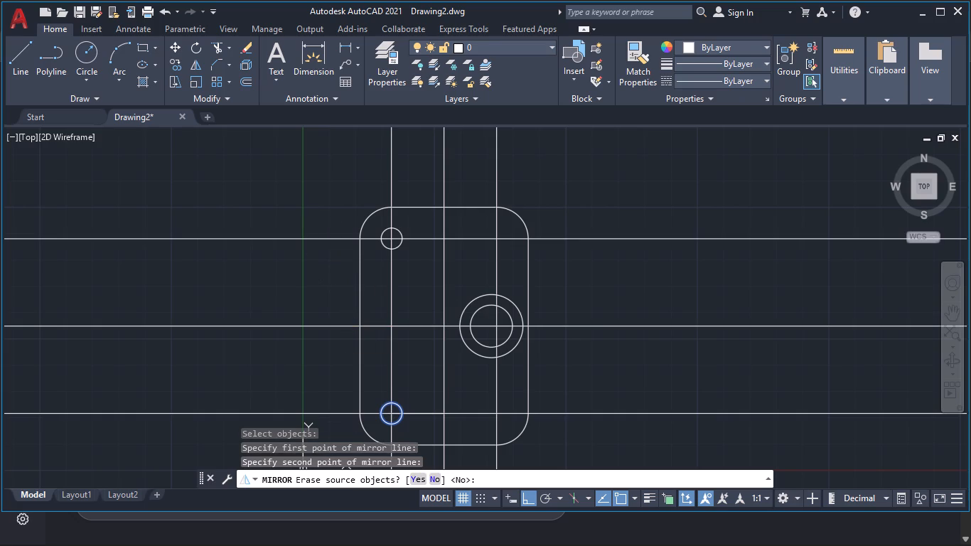
pyautogui.press('Return')
# Mirror the two left-hand radius 5 corner circles about the central vertical construction line, keeping the originals.
pyautogui.press('Return')
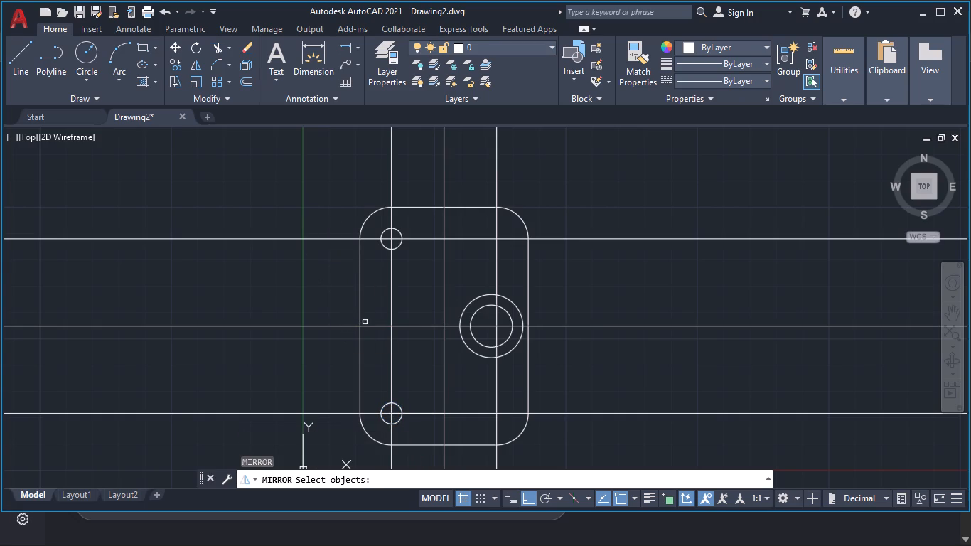
pyautogui.click(385, 248)
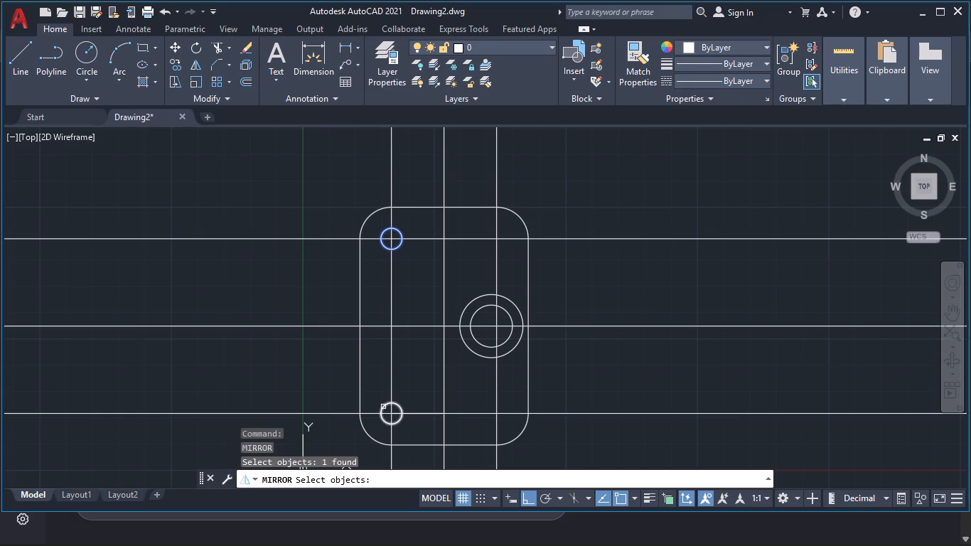
pyautogui.click(383, 407)
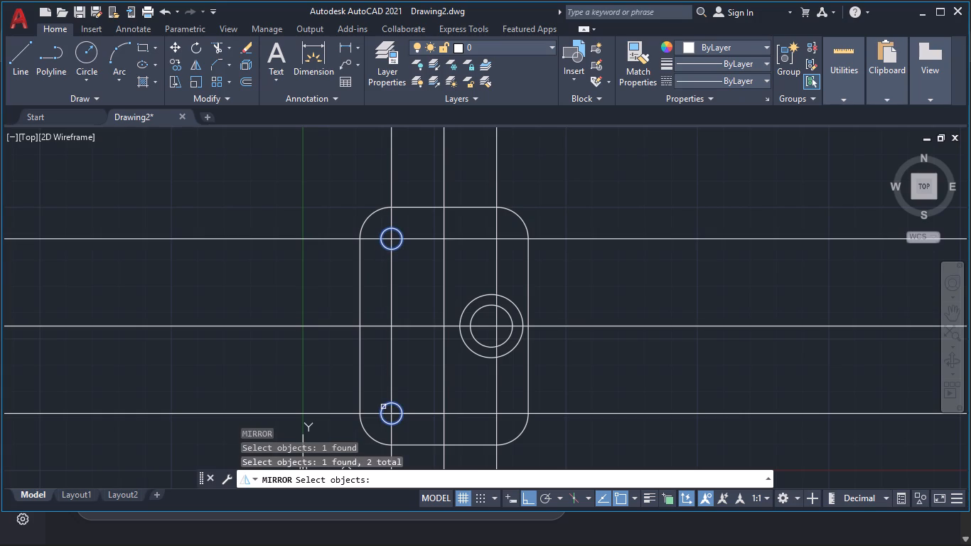
pyautogui.press('Return')
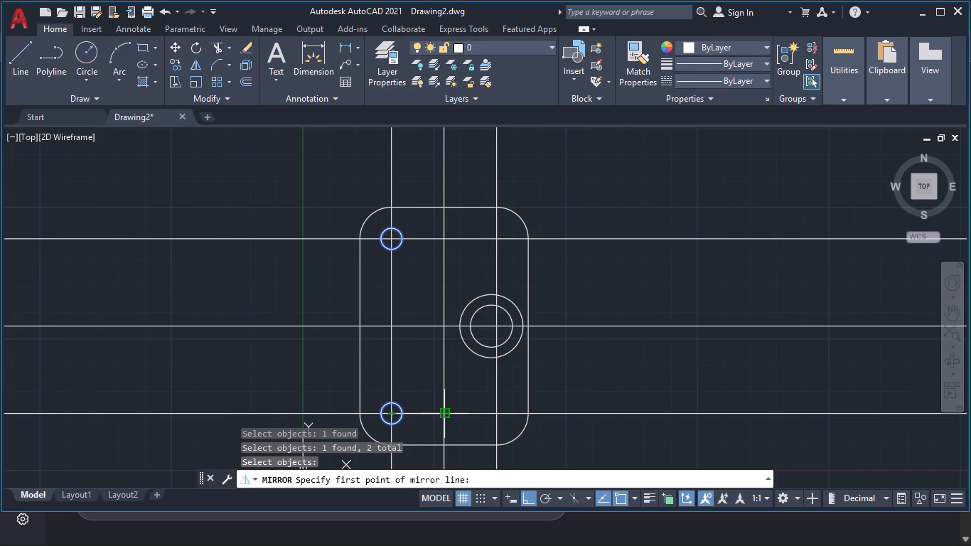
pyautogui.click(444, 415)
pyautogui.click(443, 375)
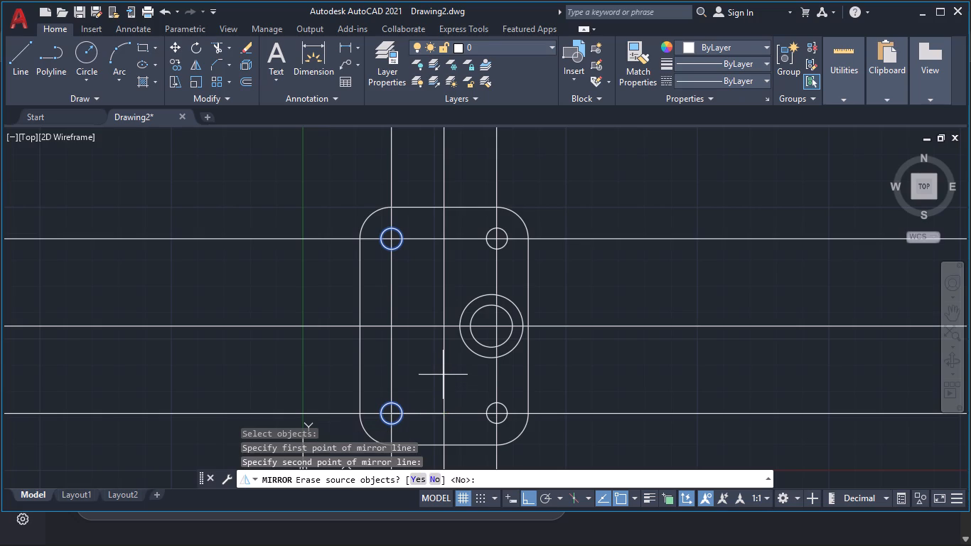
pyautogui.press('Return')
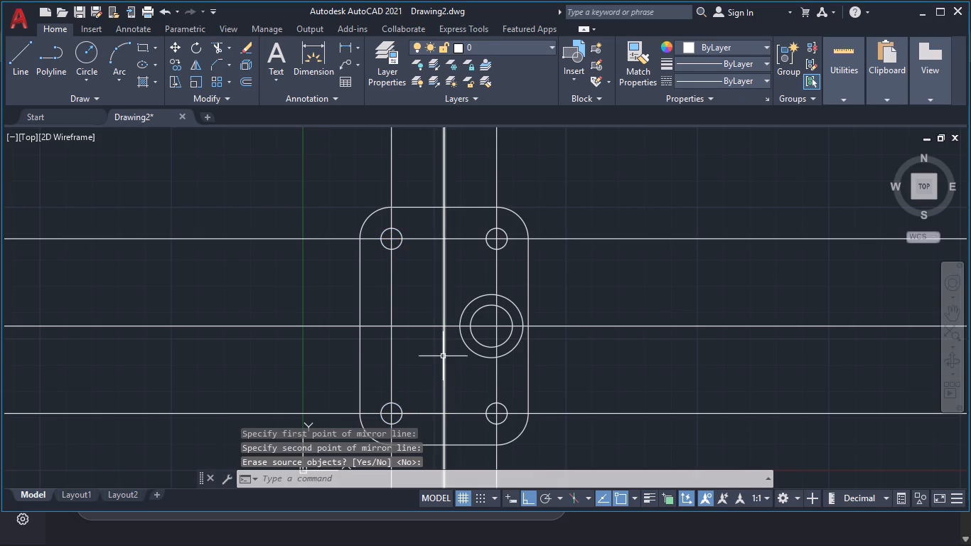
# Mirror the right-hand concentric circles of radius 10 and 15 about the central vertical construction line, keeping the originals.
pyautogui.press('space')
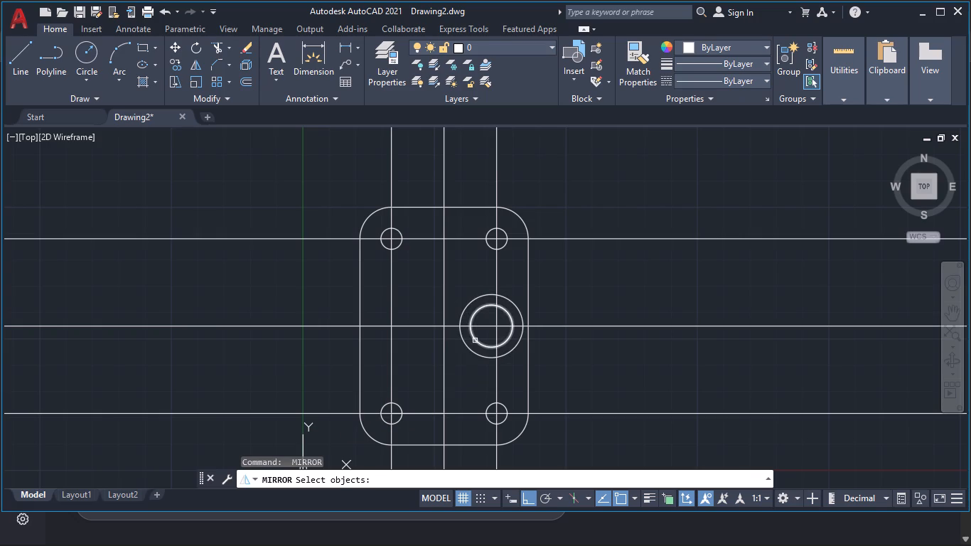
pyautogui.click(476, 340)
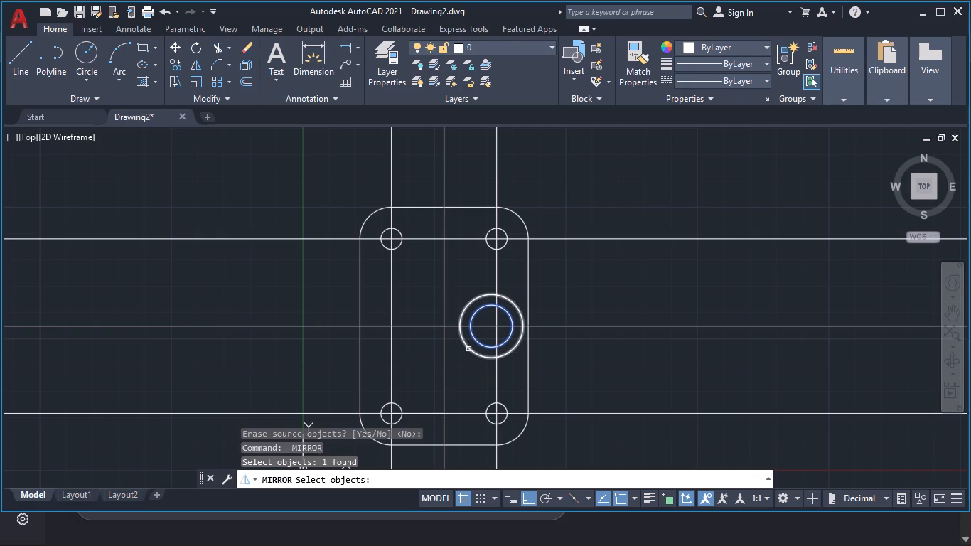
pyautogui.click(468, 349)
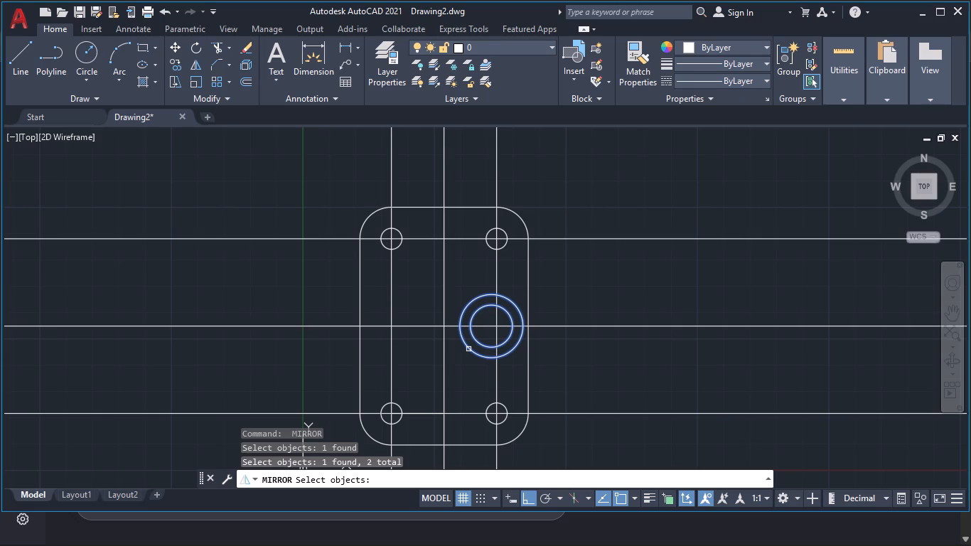
pyautogui.press('Return')
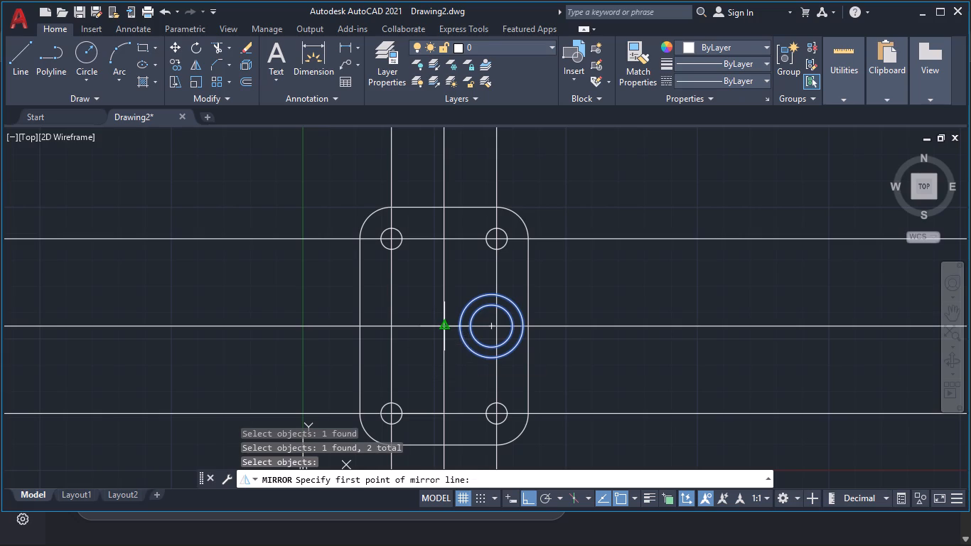
pyautogui.click(444, 328)
pyautogui.click(445, 267)
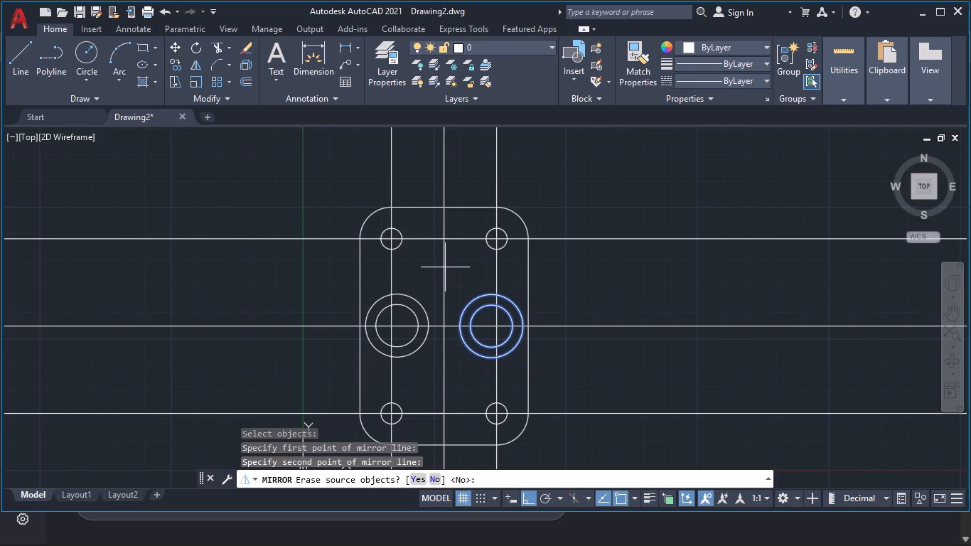
pyautogui.press('Return')
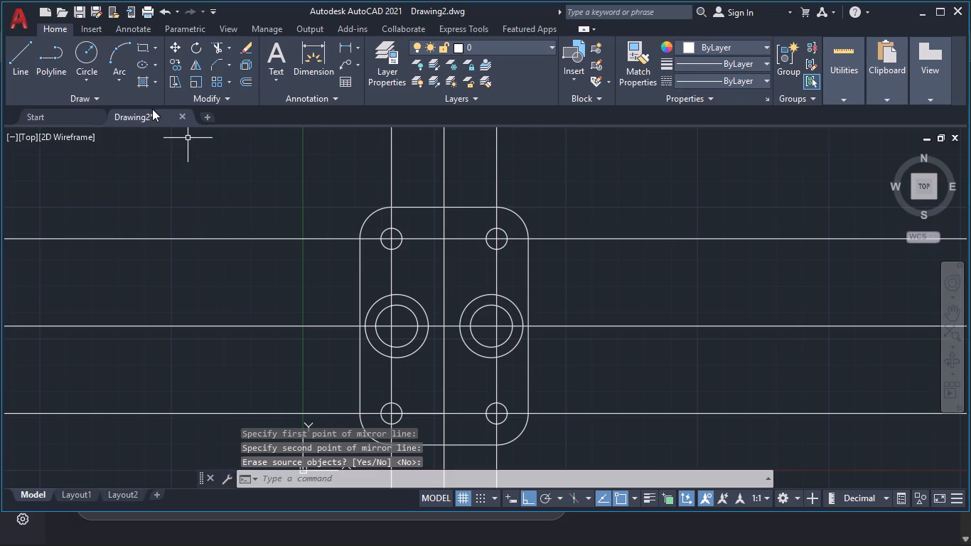
# Draw a 40-long line upward from the plate's centre intersection, ending with a short slanted segment to the upper horizontal construction line.
pyautogui.click(26, 48)
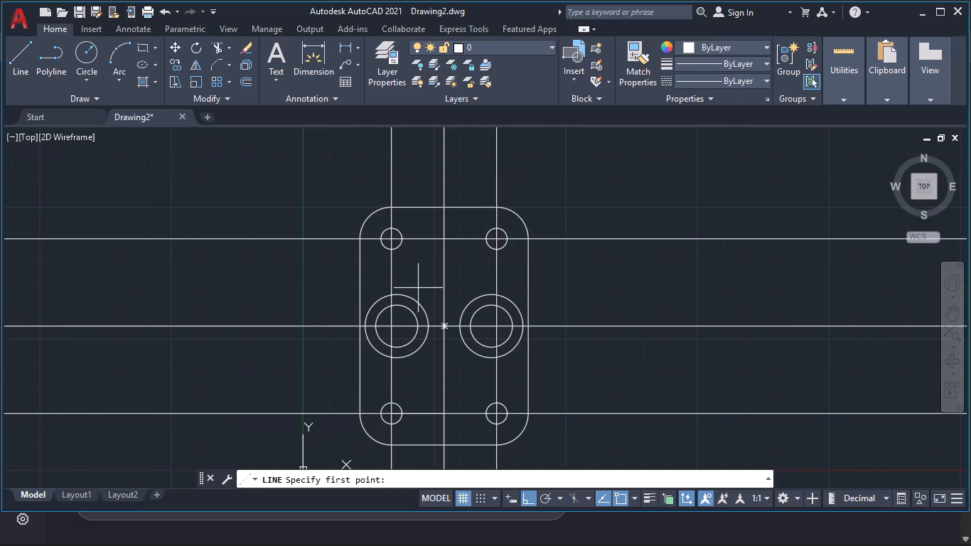
pyautogui.click(444, 327)
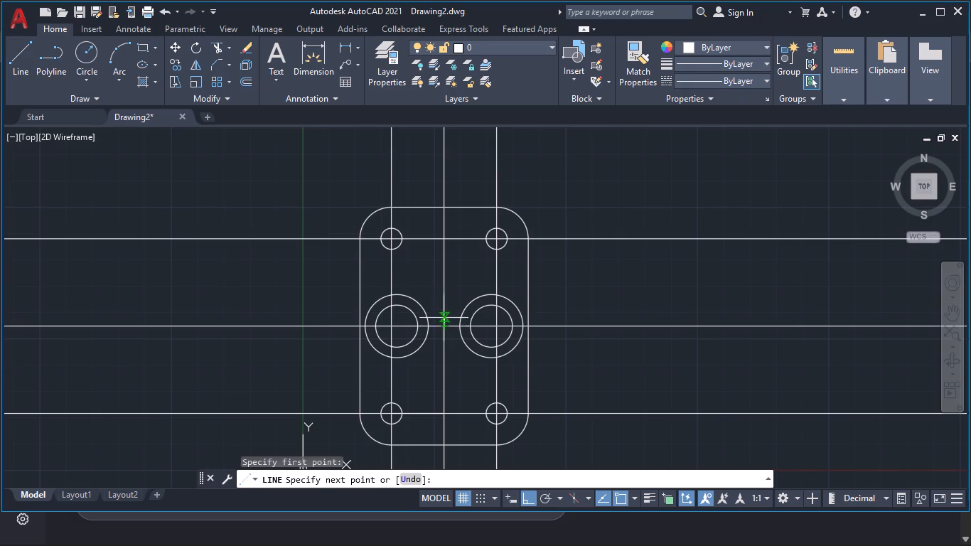
pyautogui.write('40')
pyautogui.press('Return')
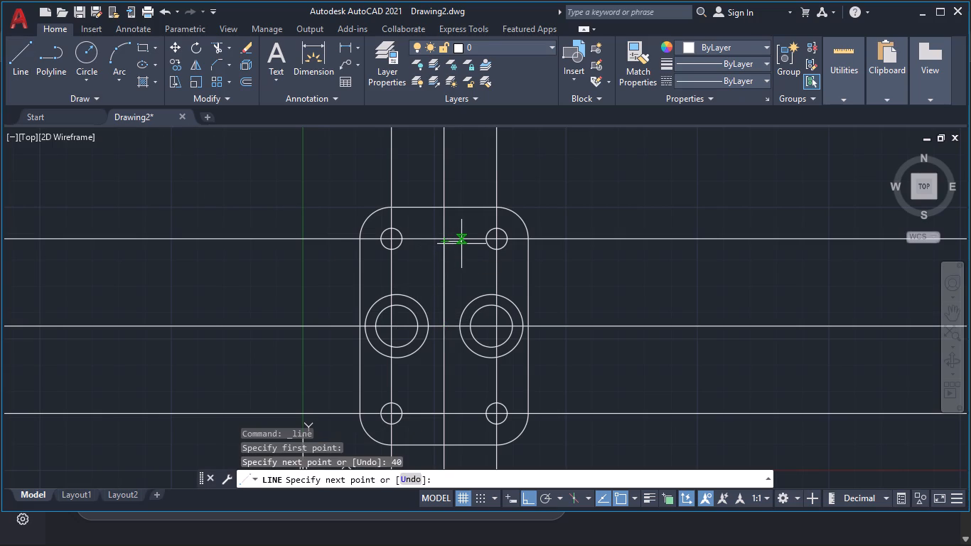
pyautogui.click(461, 244)
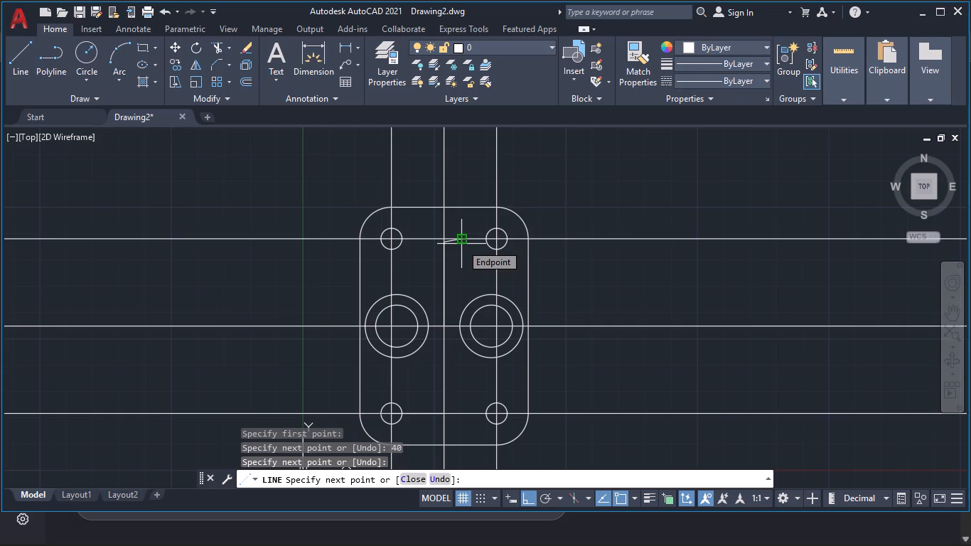
pyautogui.press('Escape')
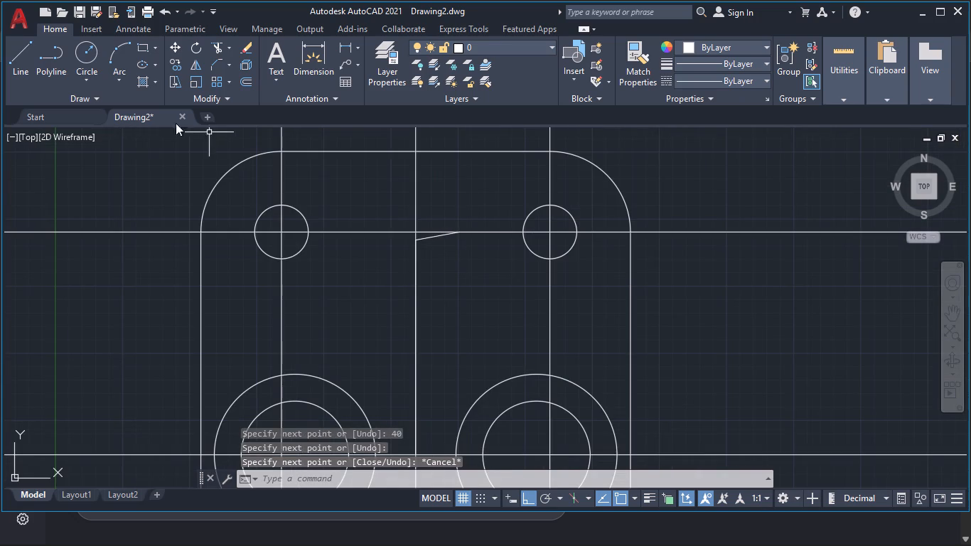
# Draw two concentric circles of radius 10 and 15 centred on the upper end of the 40-long vertical line.
pyautogui.click(79, 47)
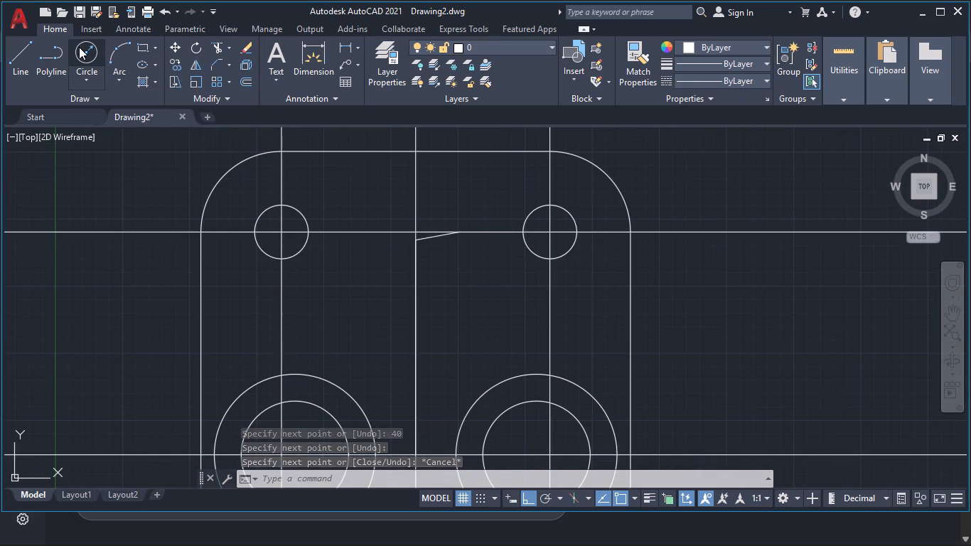
pyautogui.click(413, 238)
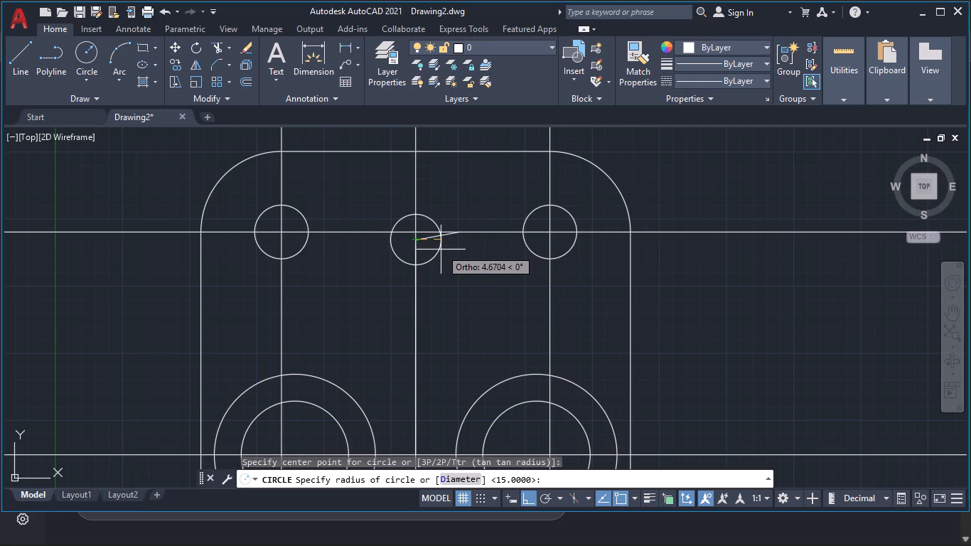
pyautogui.write('10')
pyautogui.press('Return')
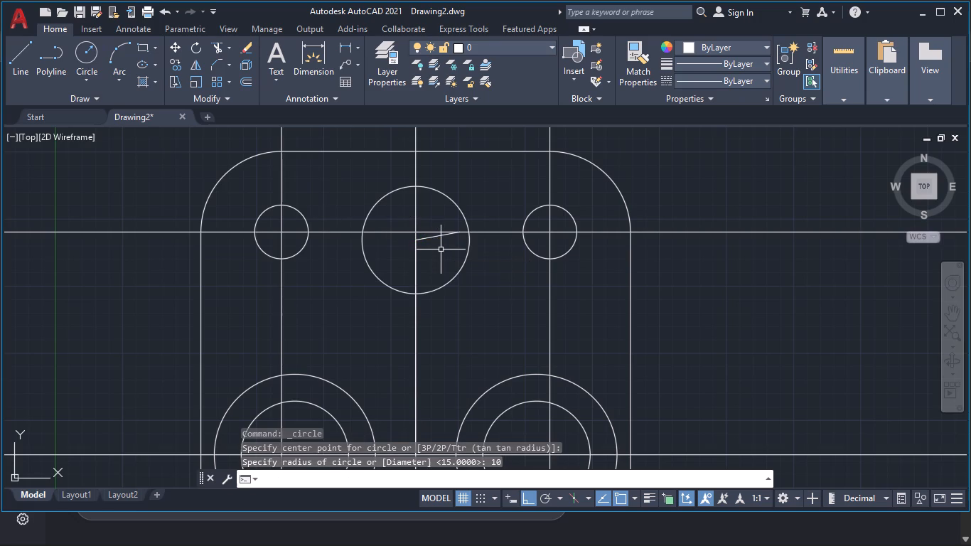
pyautogui.press('space')
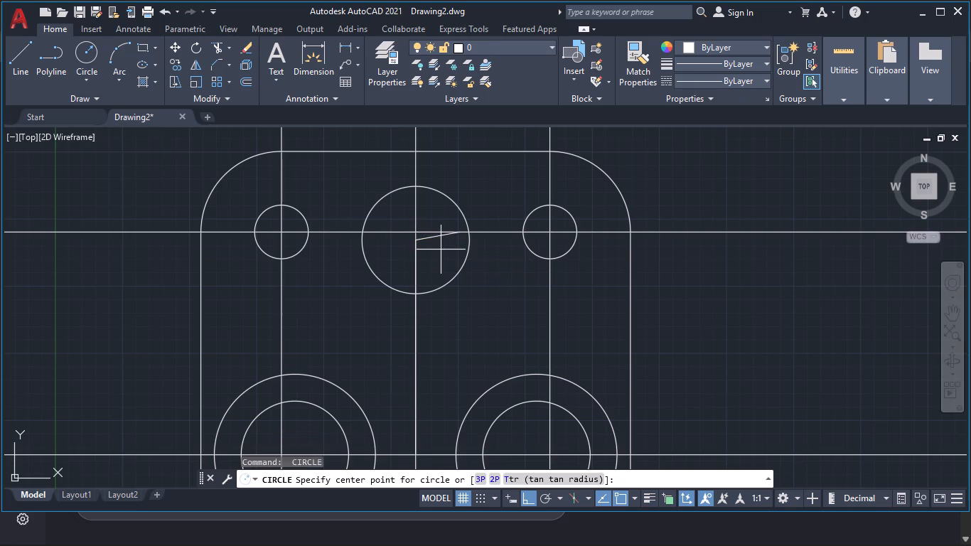
pyautogui.click(417, 242)
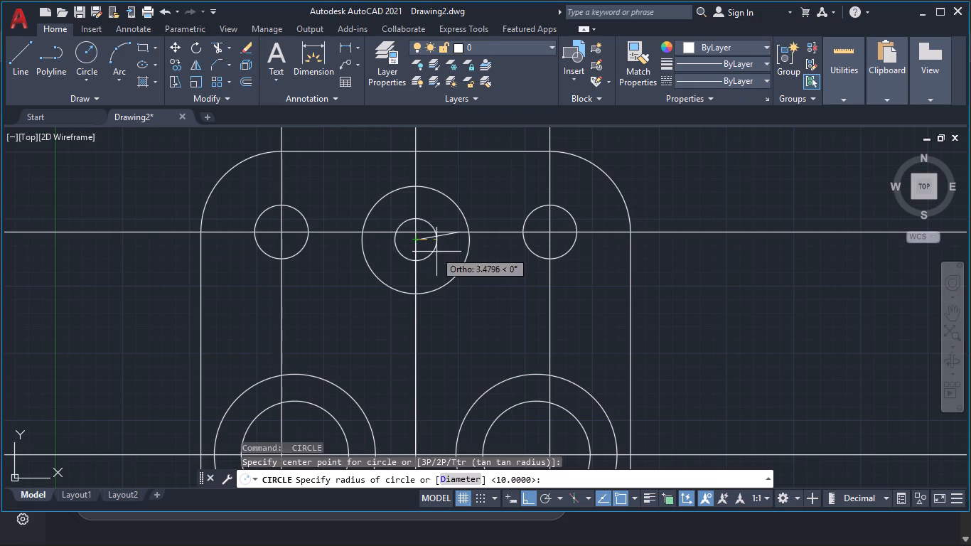
pyautogui.write('15')
pyautogui.press('Return')
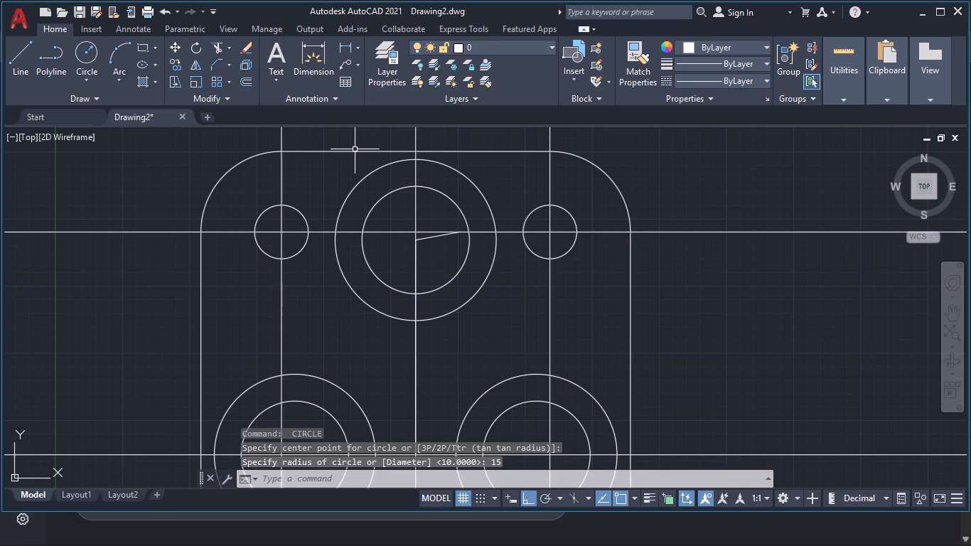
# Draw a radius 15 circle tangent to the outer circles of the top and left-hand concentric pairs.
pyautogui.click(92, 76)
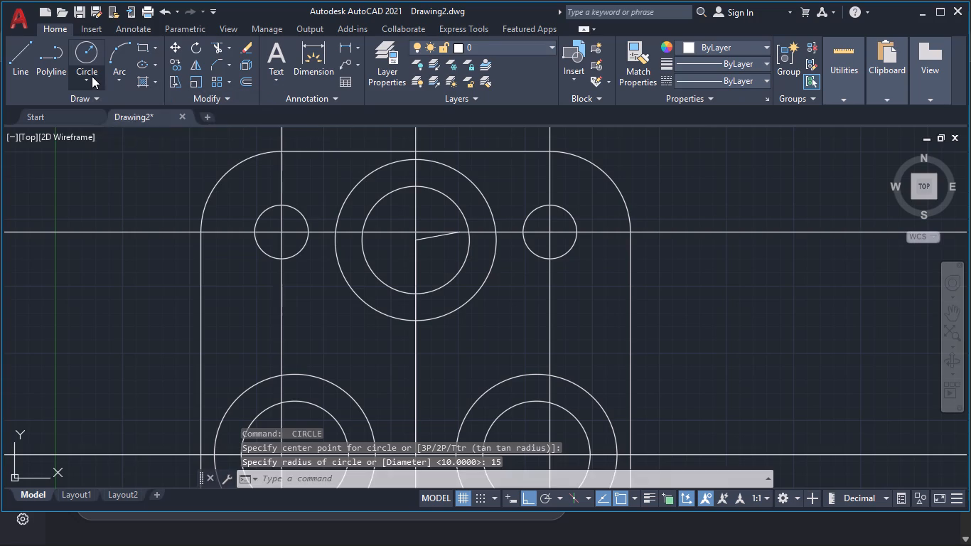
pyautogui.click(117, 220)
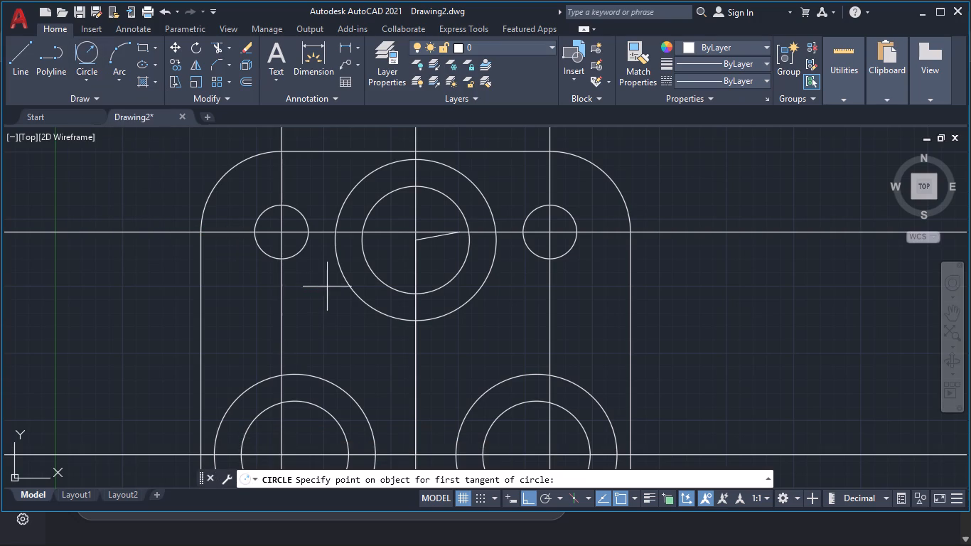
pyautogui.click(353, 291)
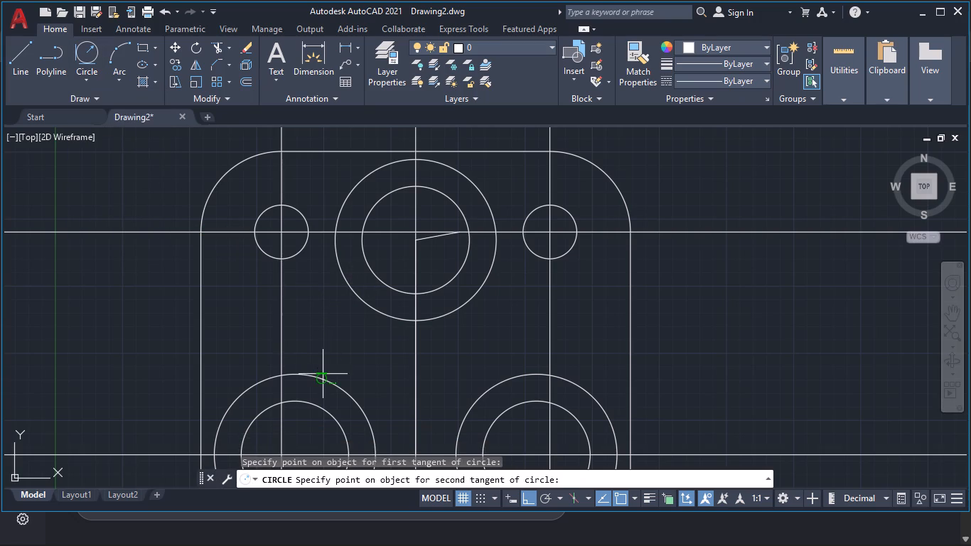
pyautogui.click(322, 377)
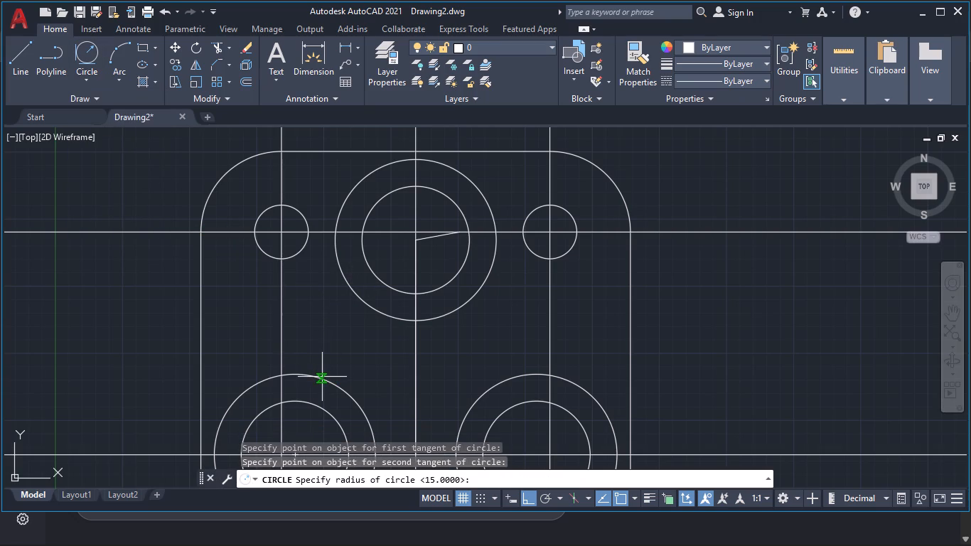
pyautogui.write('15')
pyautogui.press('Return')
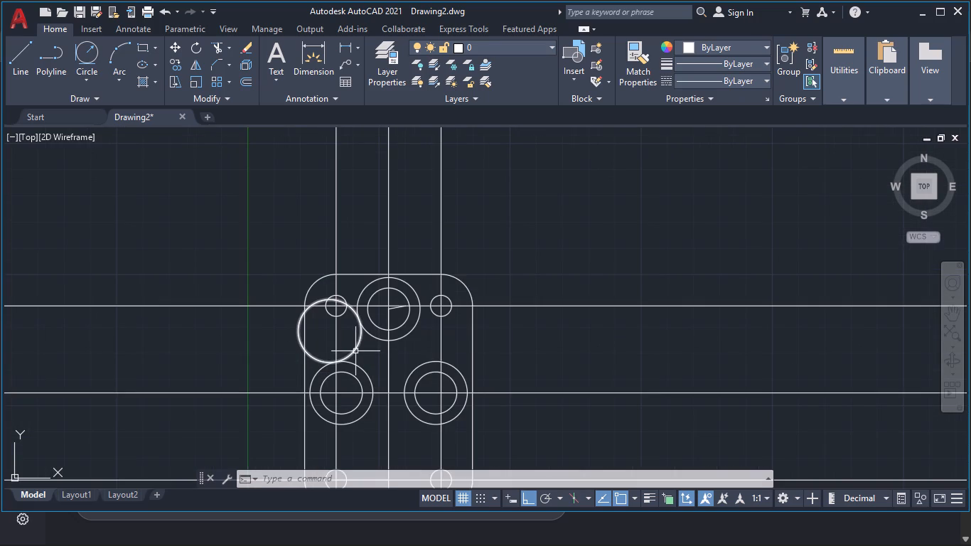
# Mirror the radius 15 tangent circle about the central vertical construction line, keeping the original.
pyautogui.click(355, 351)
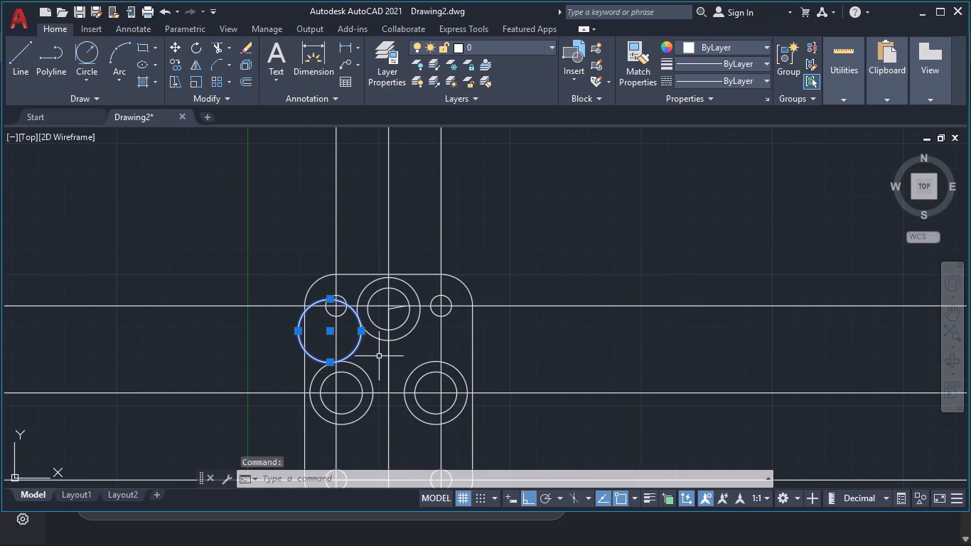
pyautogui.write('mi')
pyautogui.press('Return')
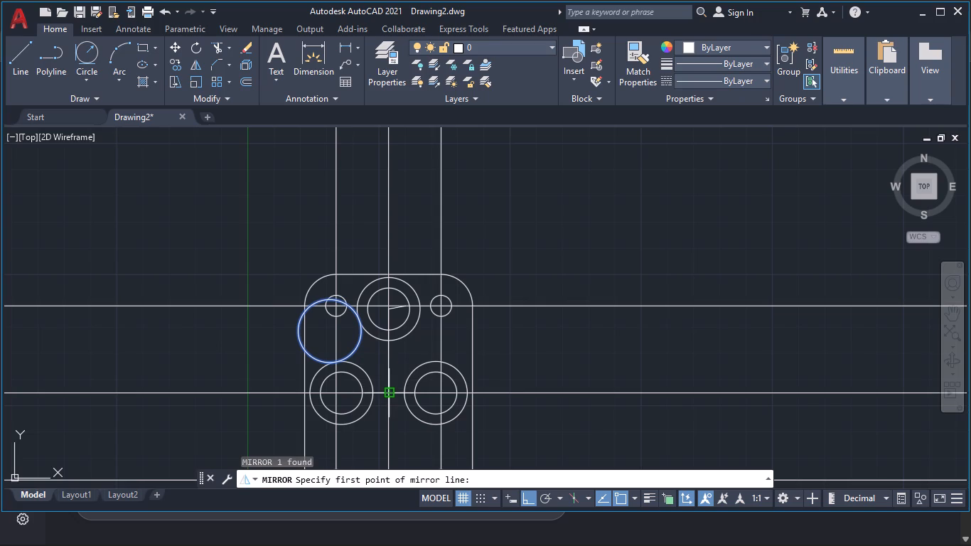
pyautogui.click(388, 392)
pyautogui.click(388, 370)
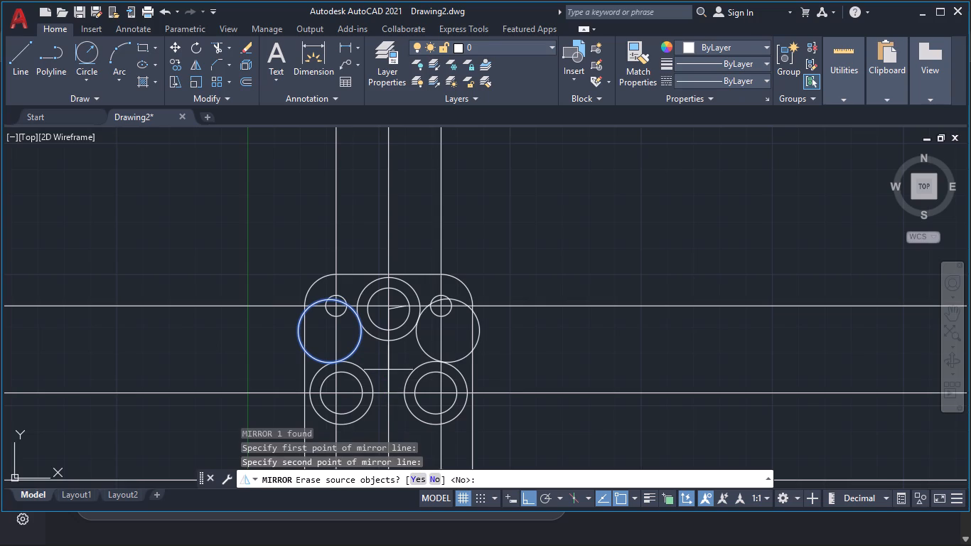
pyautogui.press('Return')
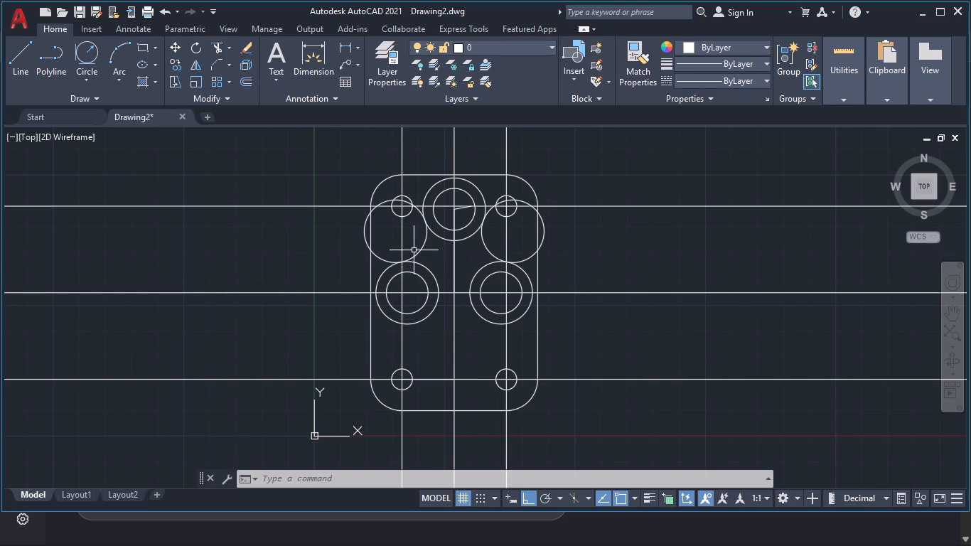
# Mirror the top concentric pair and both radius 15 tangent circles about the central horizontal construction line, keeping the originals.
pyautogui.click(417, 250)
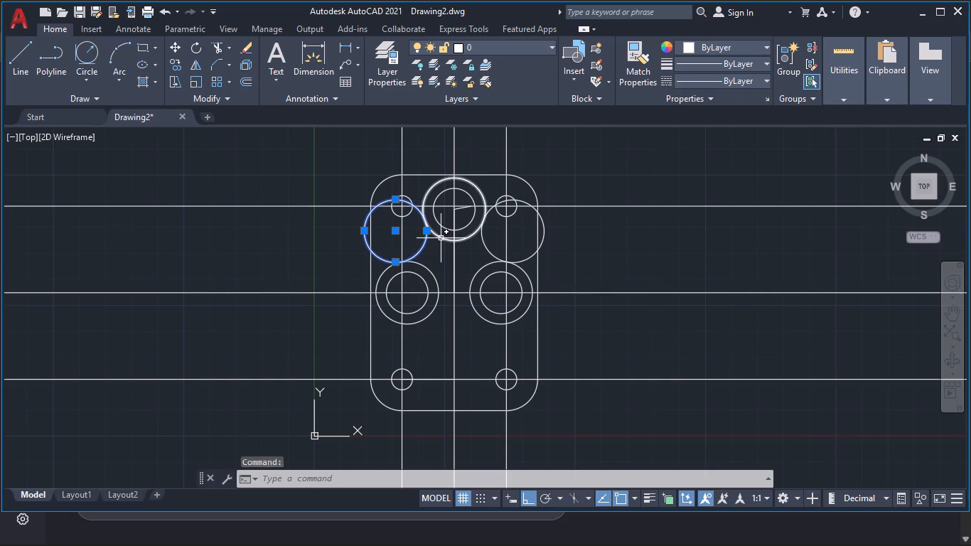
pyautogui.click(441, 238)
pyautogui.click(444, 226)
pyautogui.click(484, 246)
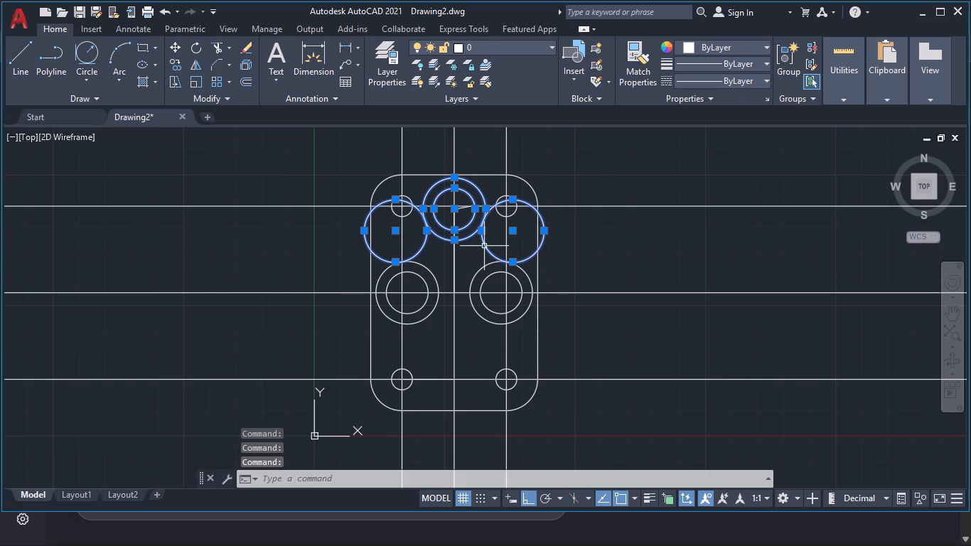
pyautogui.write('mi')
pyautogui.press('Return')
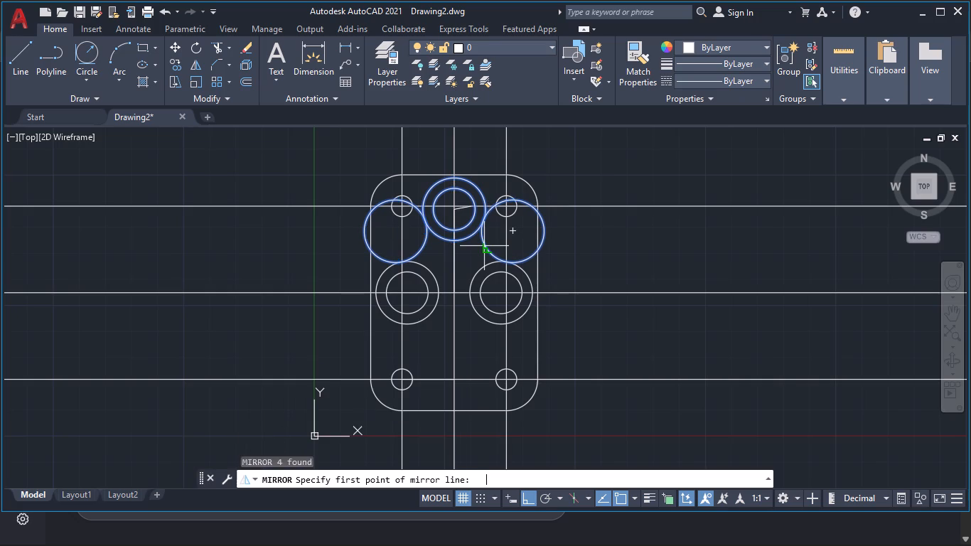
pyautogui.click(457, 291)
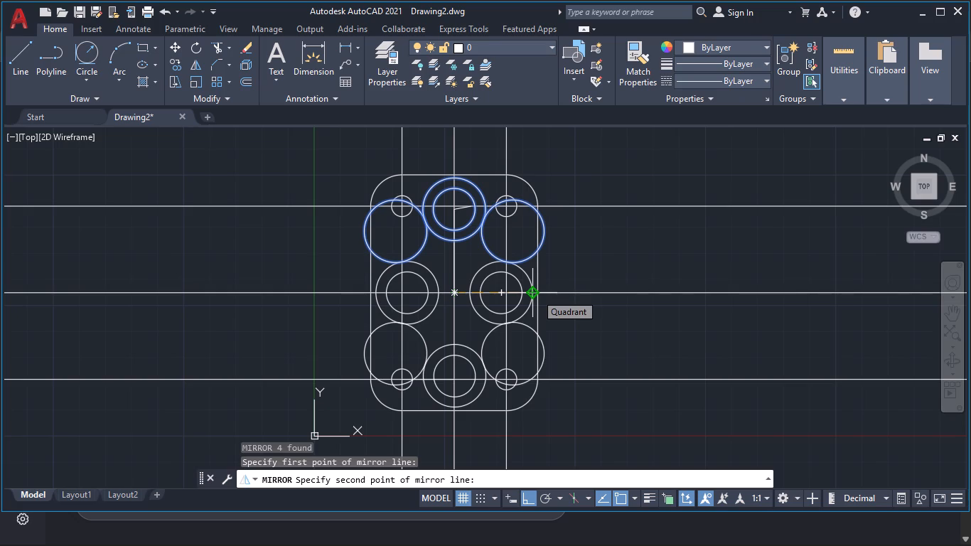
pyautogui.click(536, 294)
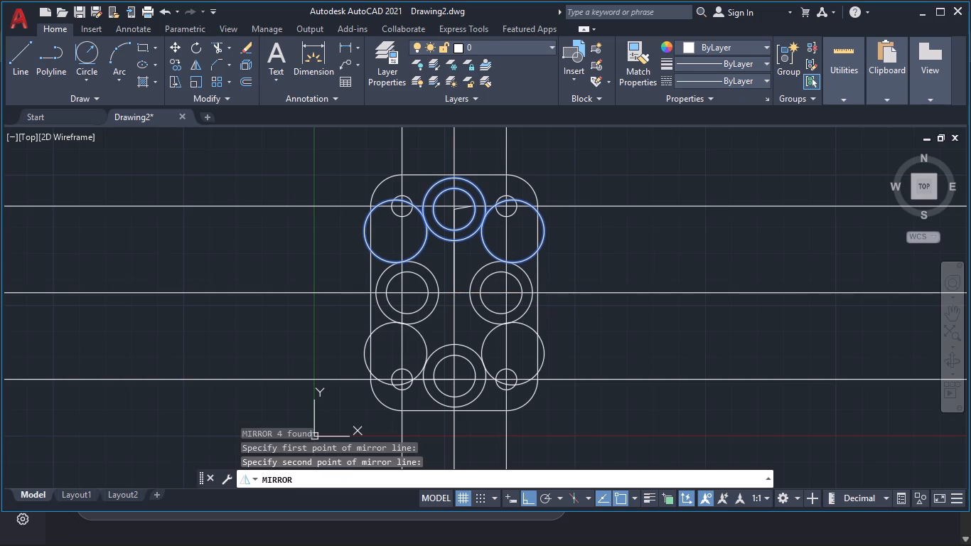
pyautogui.press('Return')
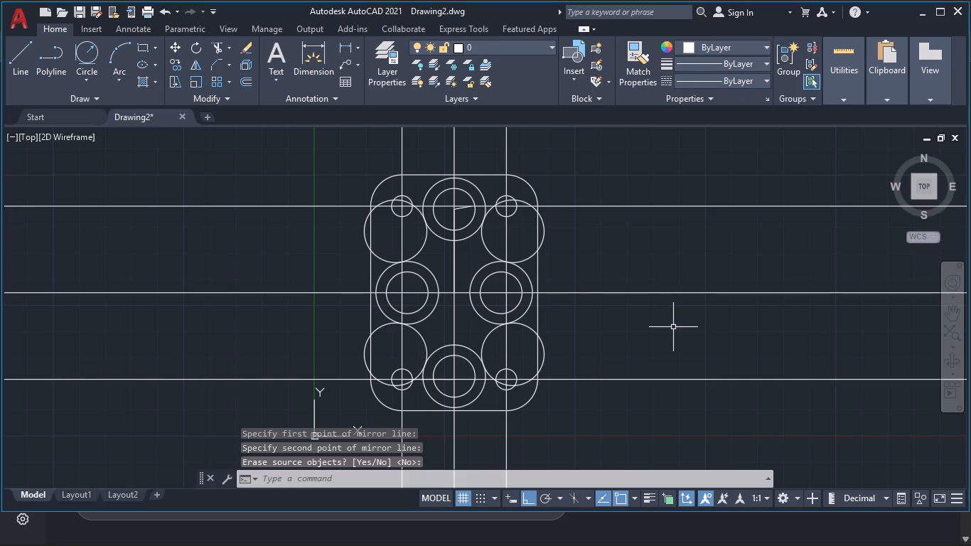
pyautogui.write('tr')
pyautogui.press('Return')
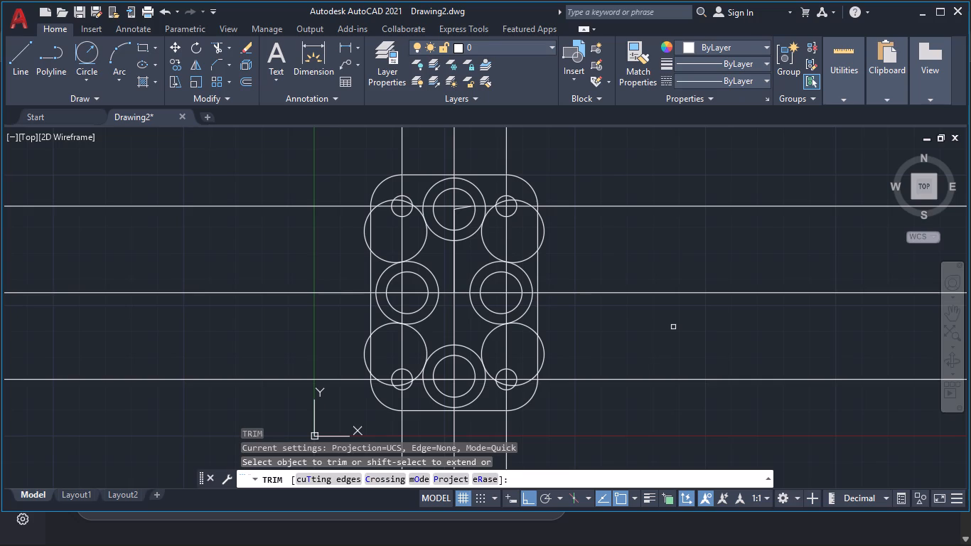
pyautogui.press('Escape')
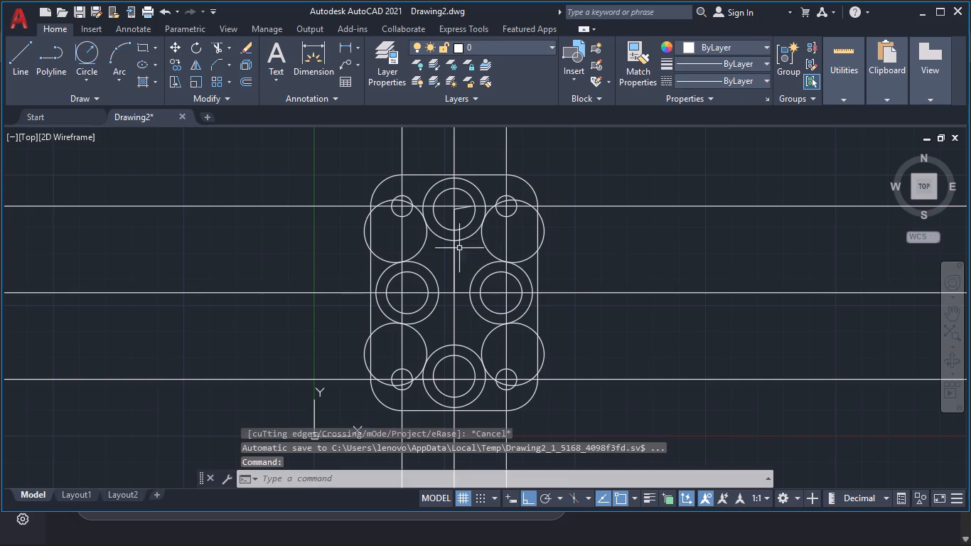
# Draw a radius 10 circle tangent to the outer circles of the top and left-hand concentric pairs.
pyautogui.click(80, 43)
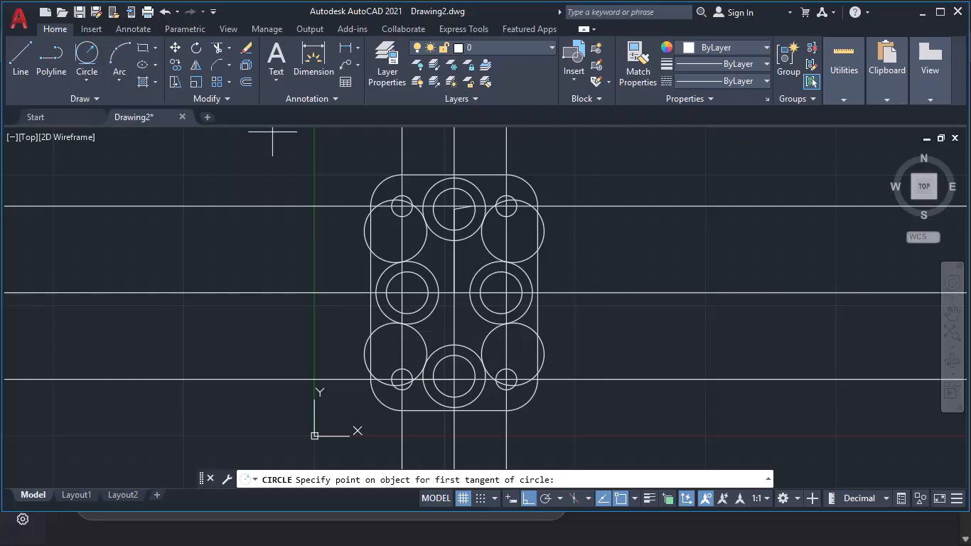
pyautogui.click(438, 238)
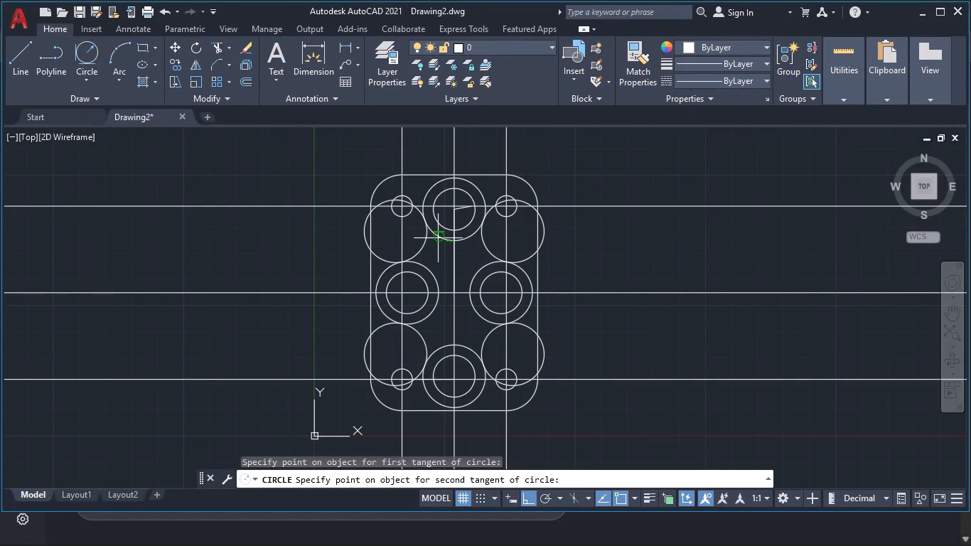
pyautogui.click(423, 264)
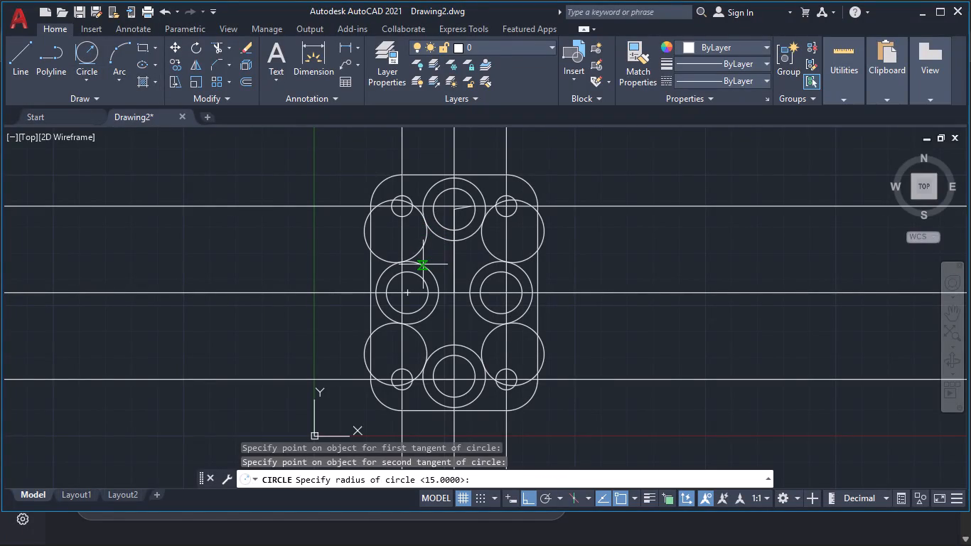
pyautogui.write('10')
pyautogui.press('Return')
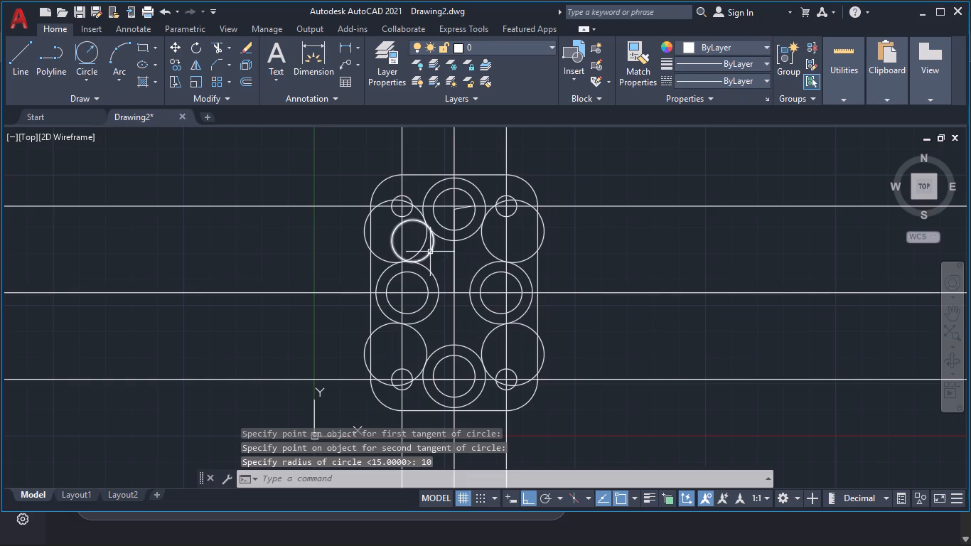
# Mirror the radius 10 tangent circle about the central vertical construction line, keeping the original.
pyautogui.click(430, 252)
pyautogui.write('mi')
pyautogui.press('Return')
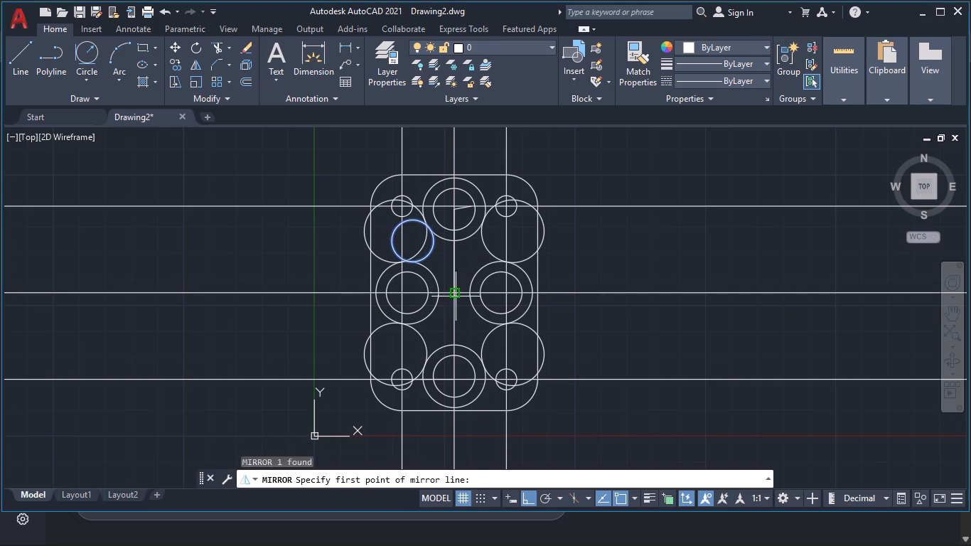
pyautogui.click(456, 296)
pyautogui.click(457, 279)
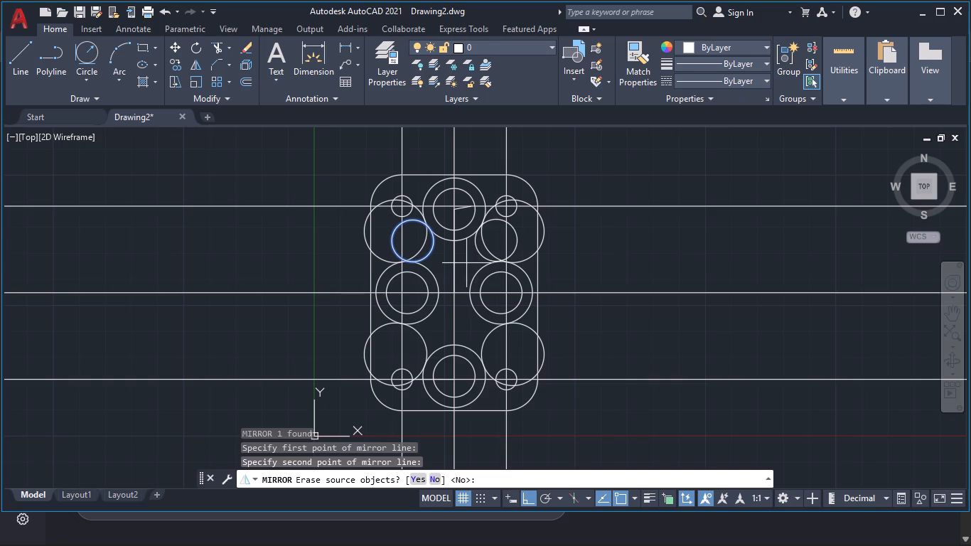
pyautogui.press('Return')
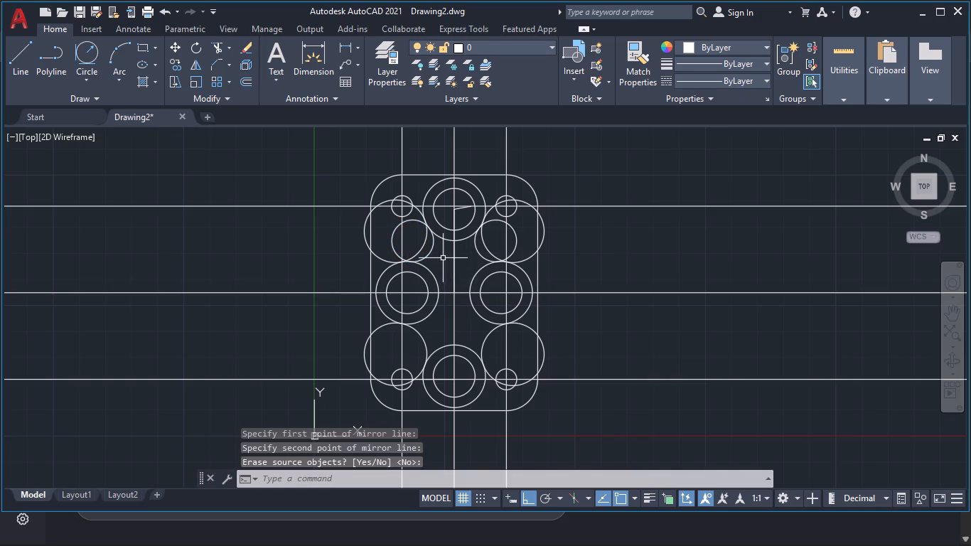
# Mirror both upper radius 10 tangent circles about the central horizontal construction line, keeping the originals.
pyautogui.click(430, 253)
pyautogui.click(478, 252)
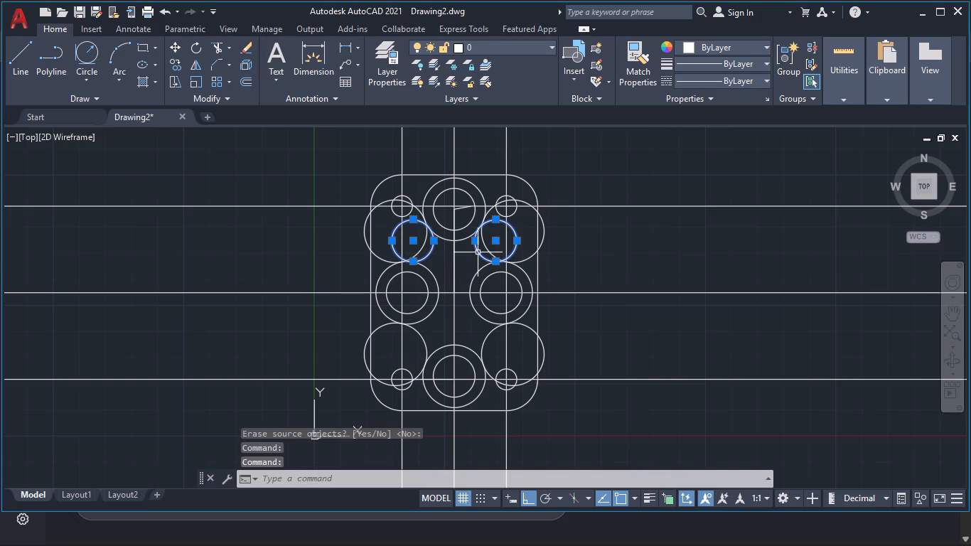
pyautogui.write('mi')
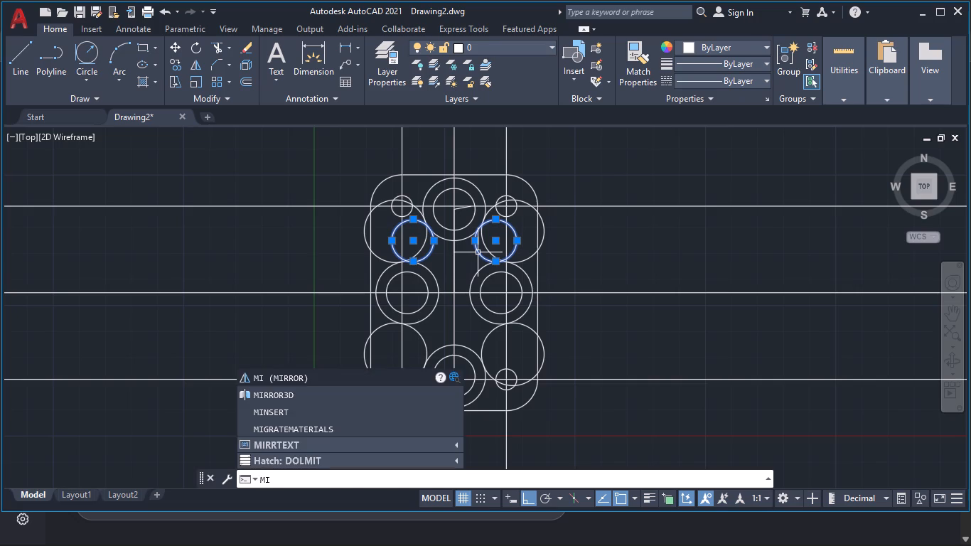
pyautogui.press('Return')
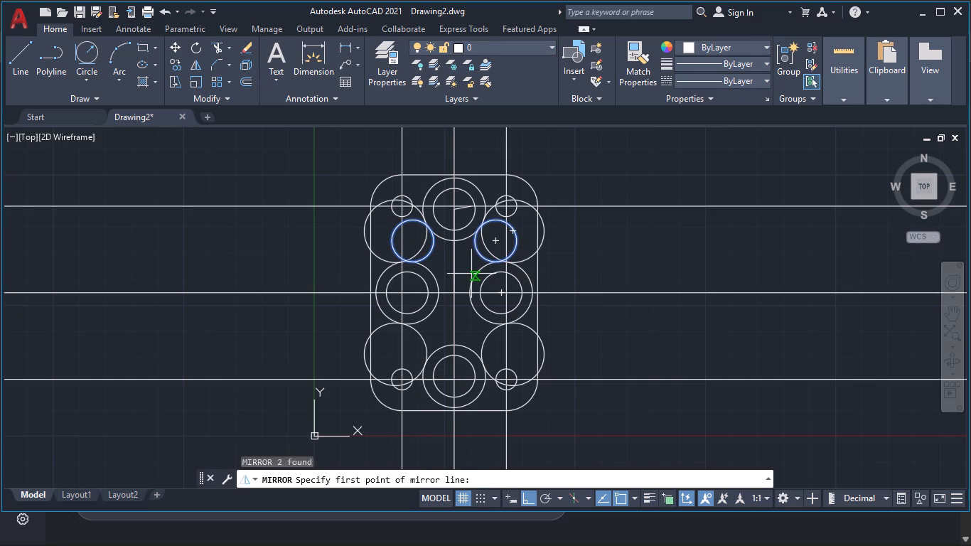
pyautogui.click(454, 293)
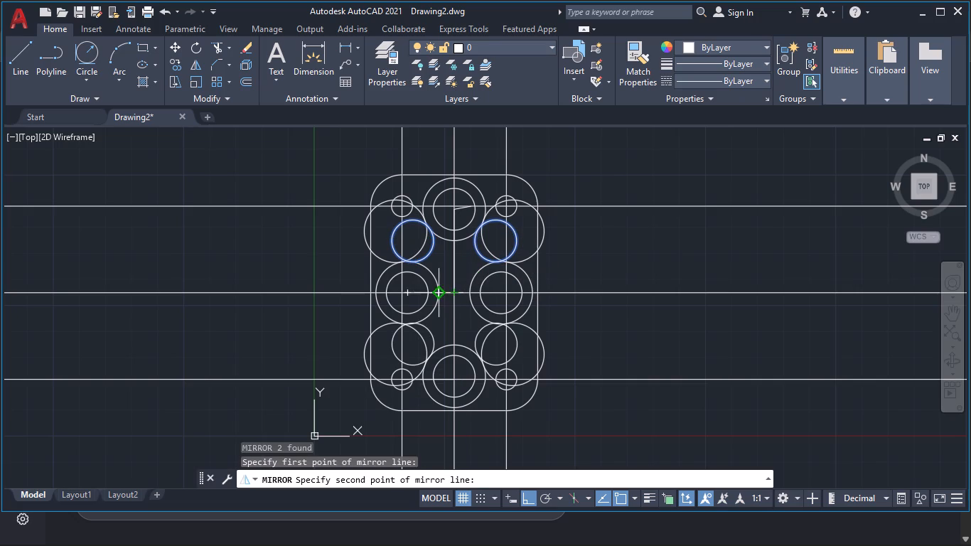
pyautogui.click(395, 294)
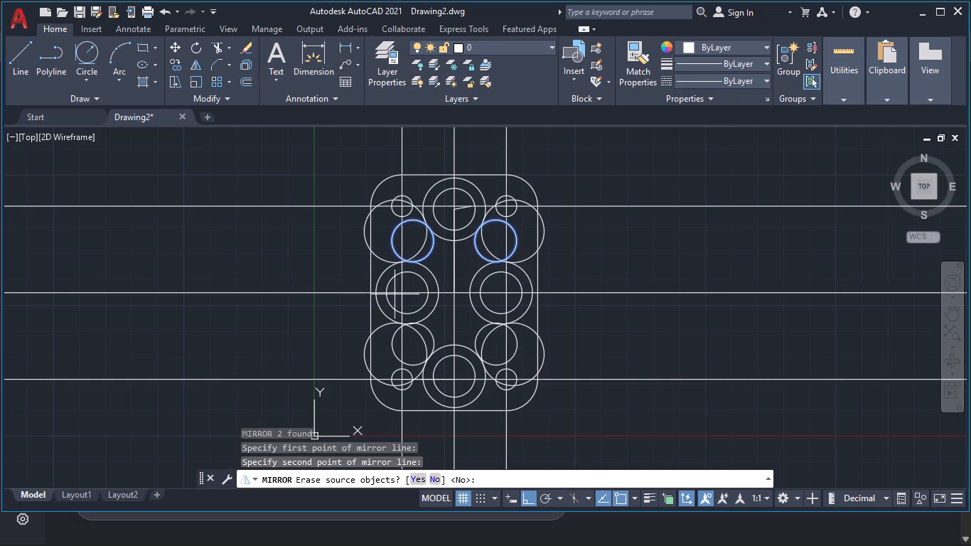
pyautogui.press('Return')
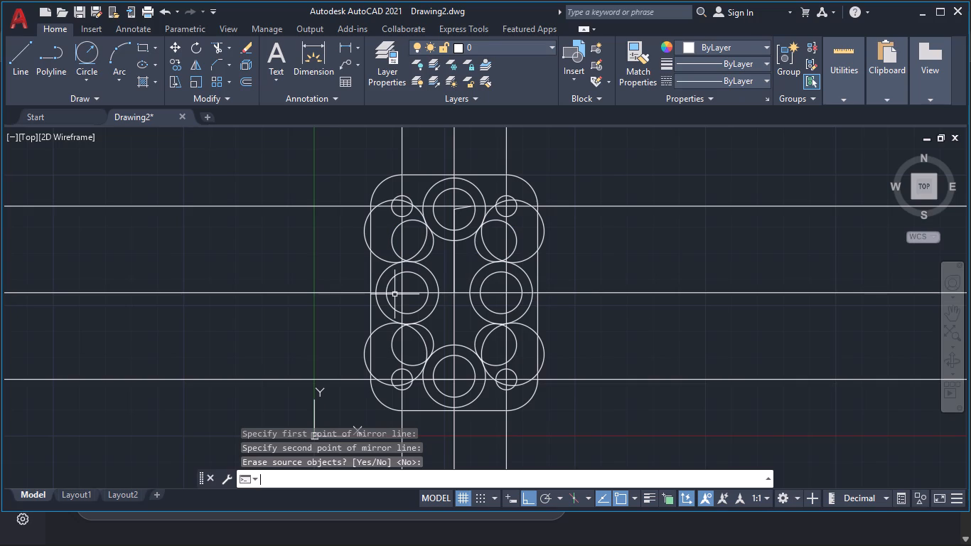
# Trim the upper-left radius 15 tangent circle, removing its arcs around the plate's left edge, through the corner hole and up to the top outer circle.
pyautogui.write('tr')
pyautogui.press('Return')
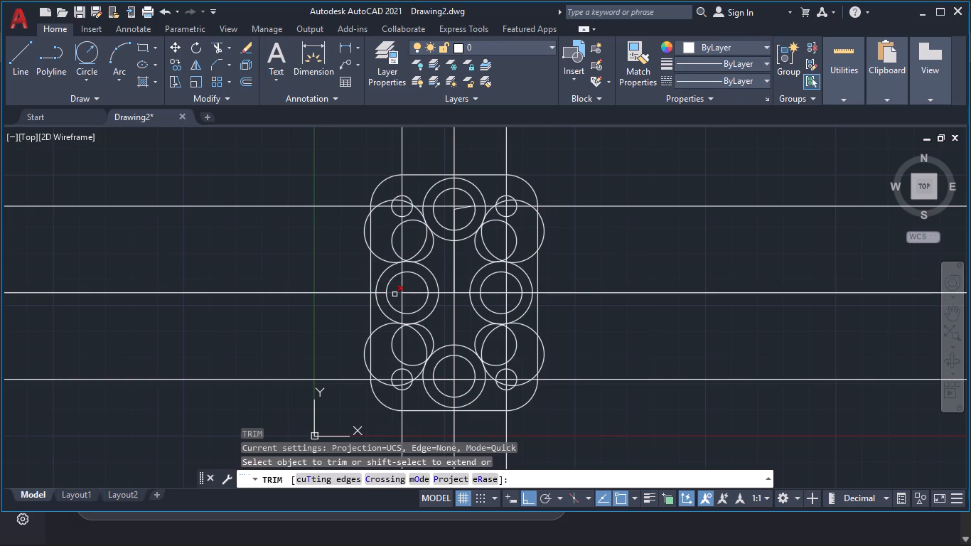
pyautogui.click(380, 256)
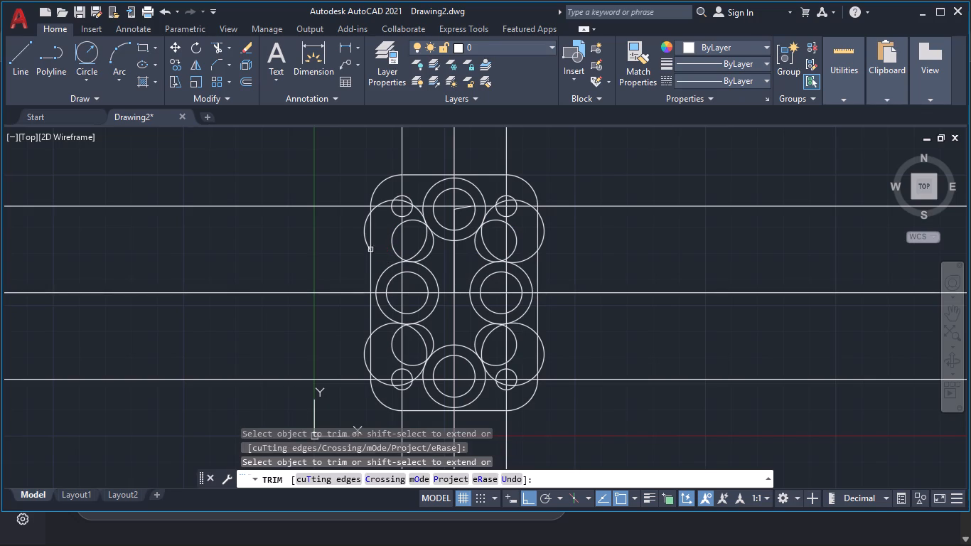
pyautogui.click(365, 240)
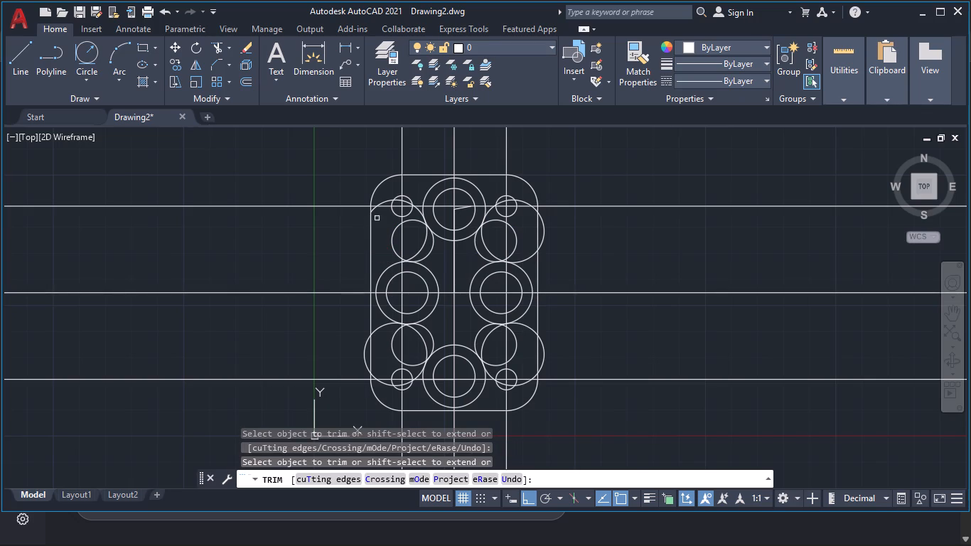
pyautogui.click(390, 203)
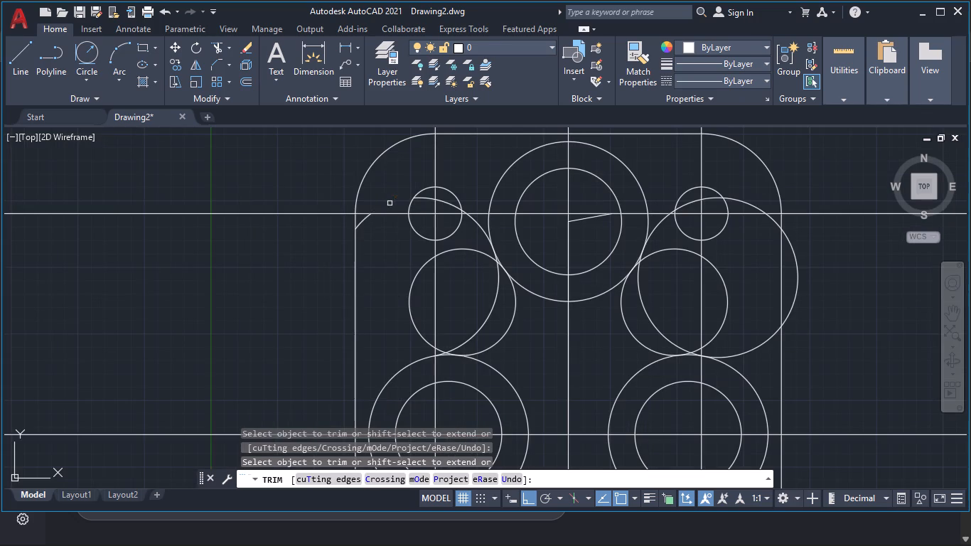
pyautogui.click(365, 220)
pyautogui.click(429, 199)
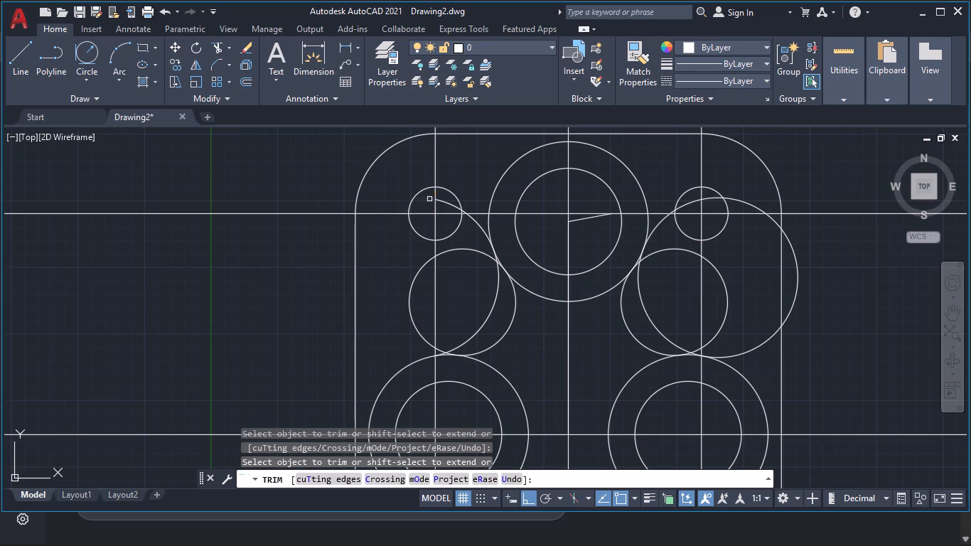
pyautogui.click(449, 203)
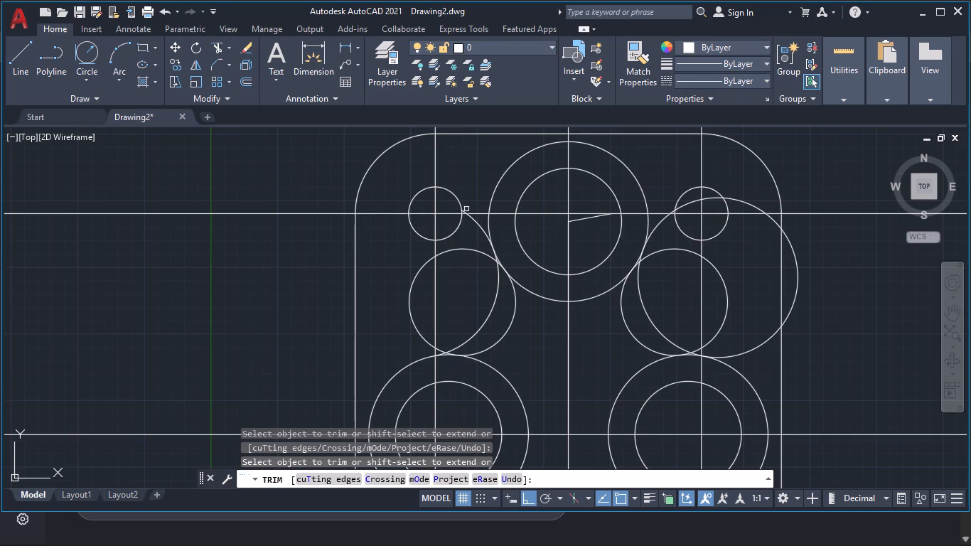
pyautogui.click(466, 210)
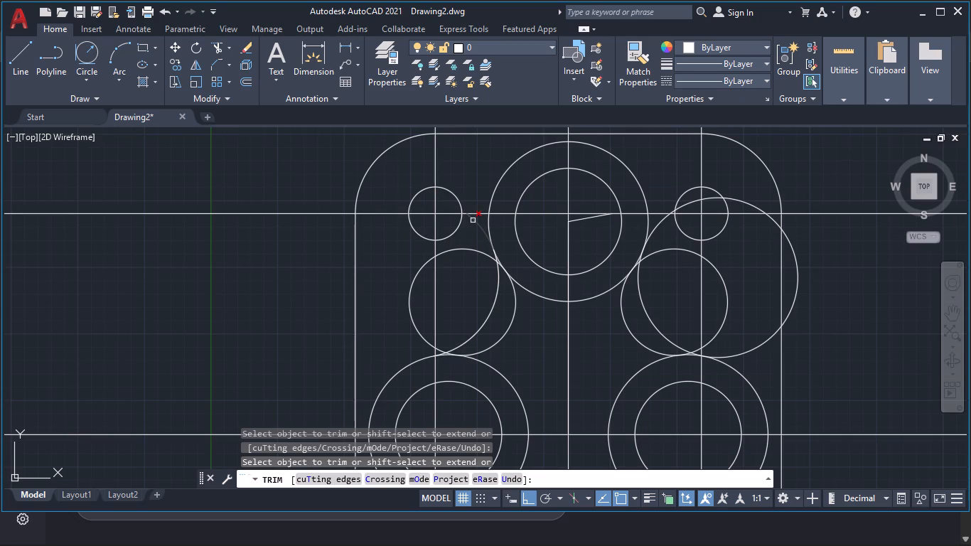
pyautogui.click(473, 220)
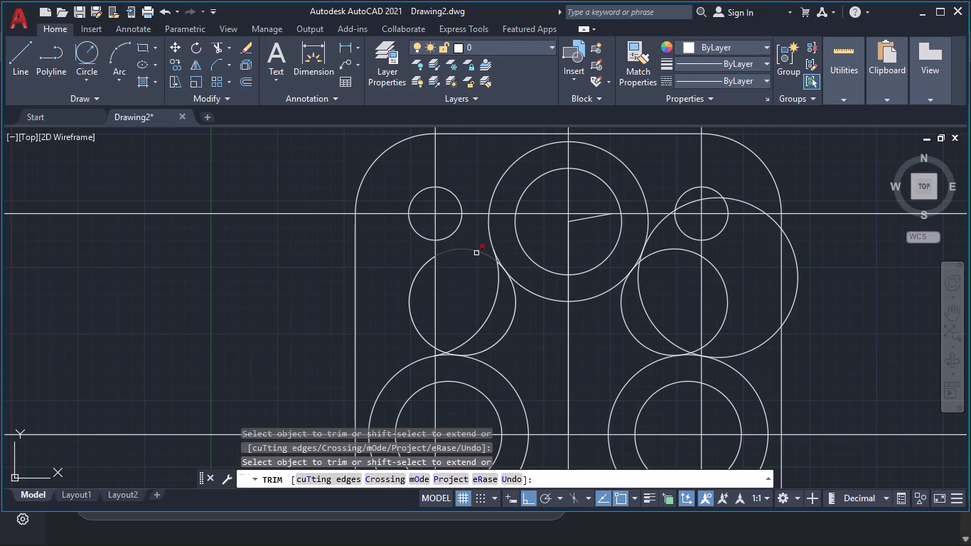
# Trim the upper-left radius 10 tangent circle, removing its upper arc and its left-hand arc.
pyautogui.click(476, 253)
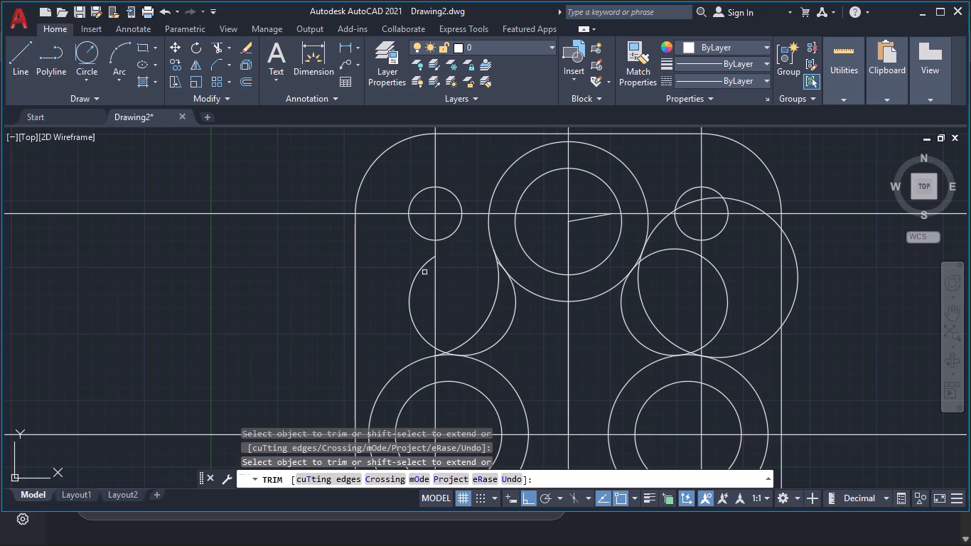
pyautogui.click(419, 274)
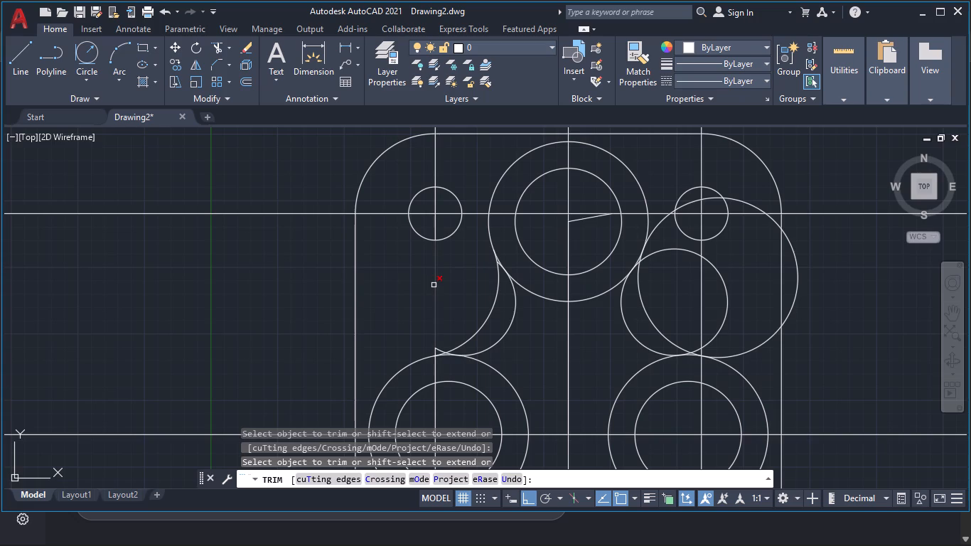
# Trim the vertical and horizontal construction lines inside and around the upper-left corner hole, within the plate outline.
pyautogui.click(434, 285)
pyautogui.click(436, 223)
pyautogui.moveTo(428, 226); pyautogui.dragTo(421, 207)
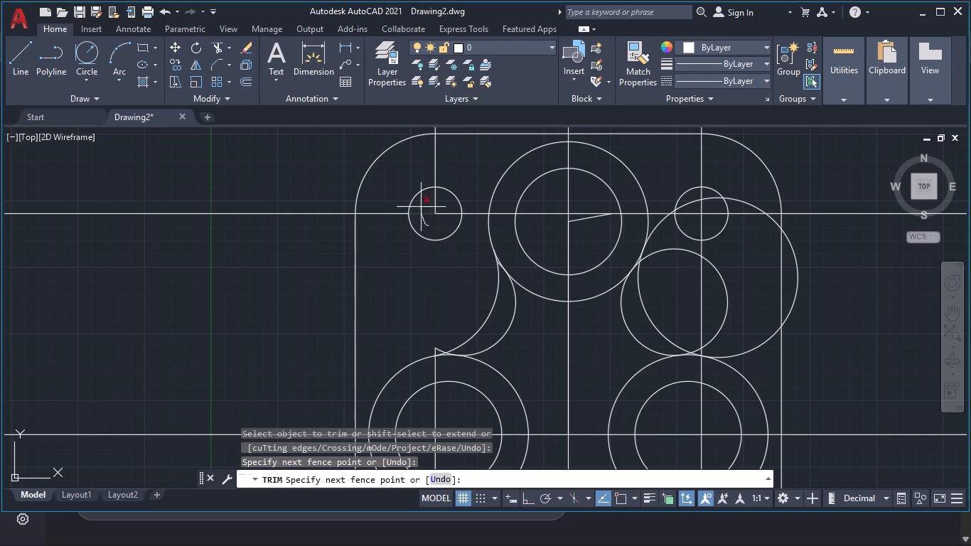
pyautogui.moveTo(421, 207); pyautogui.dragTo(446, 225)
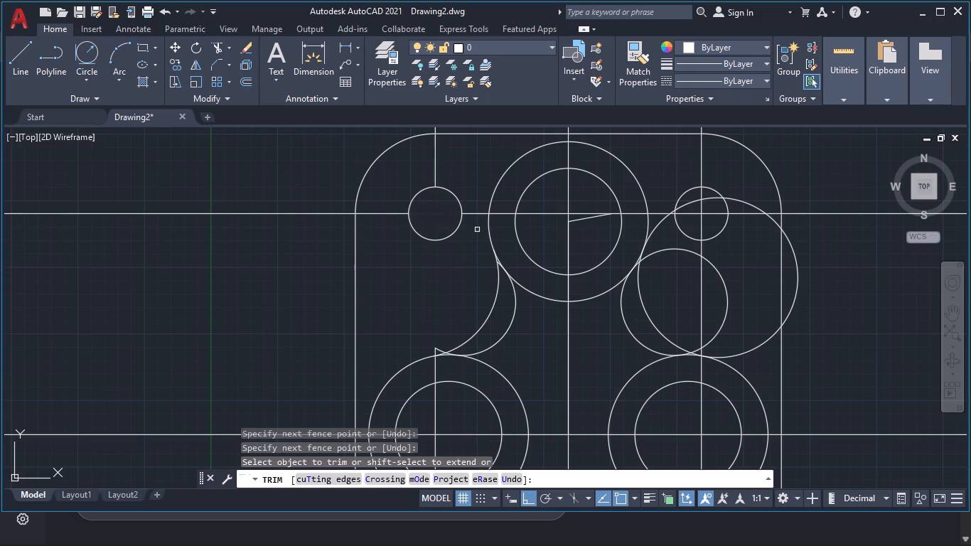
pyautogui.moveTo(477, 230); pyautogui.dragTo(401, 224)
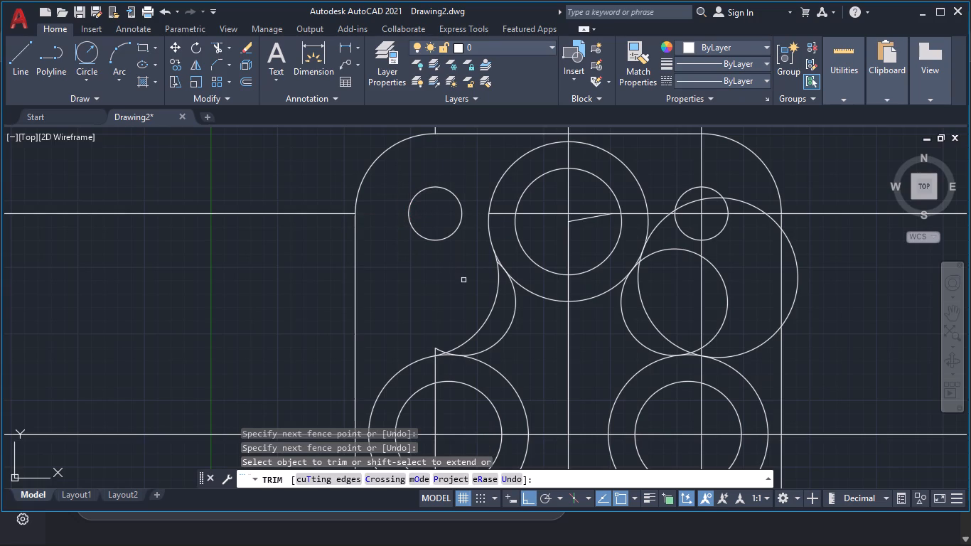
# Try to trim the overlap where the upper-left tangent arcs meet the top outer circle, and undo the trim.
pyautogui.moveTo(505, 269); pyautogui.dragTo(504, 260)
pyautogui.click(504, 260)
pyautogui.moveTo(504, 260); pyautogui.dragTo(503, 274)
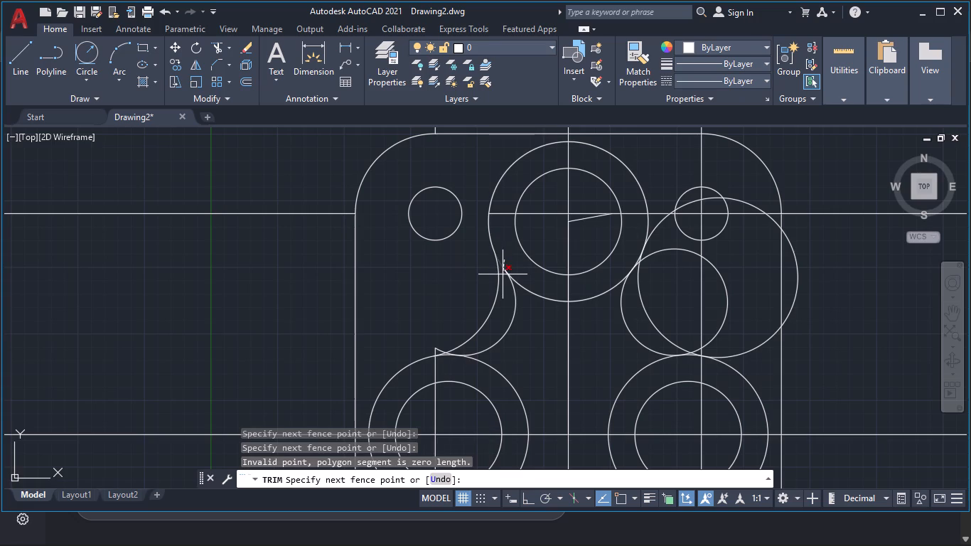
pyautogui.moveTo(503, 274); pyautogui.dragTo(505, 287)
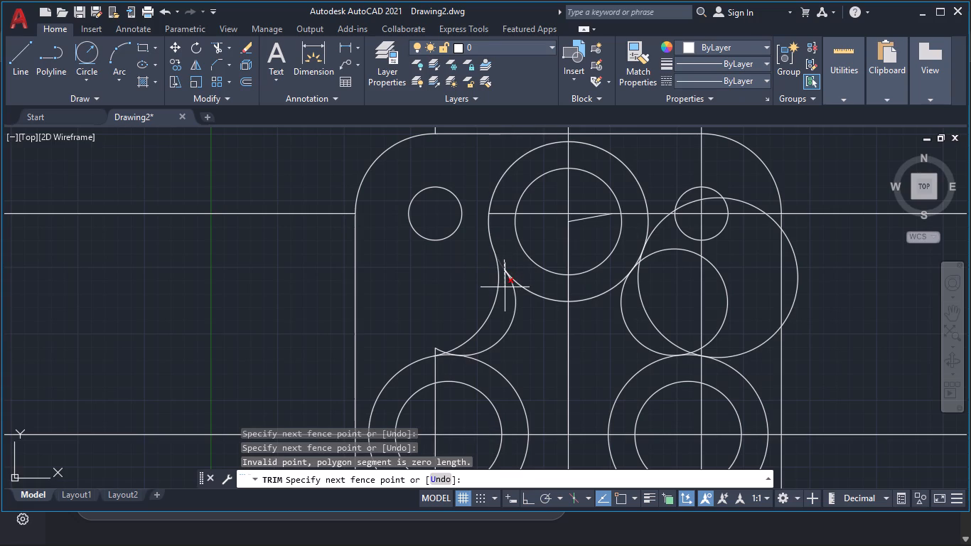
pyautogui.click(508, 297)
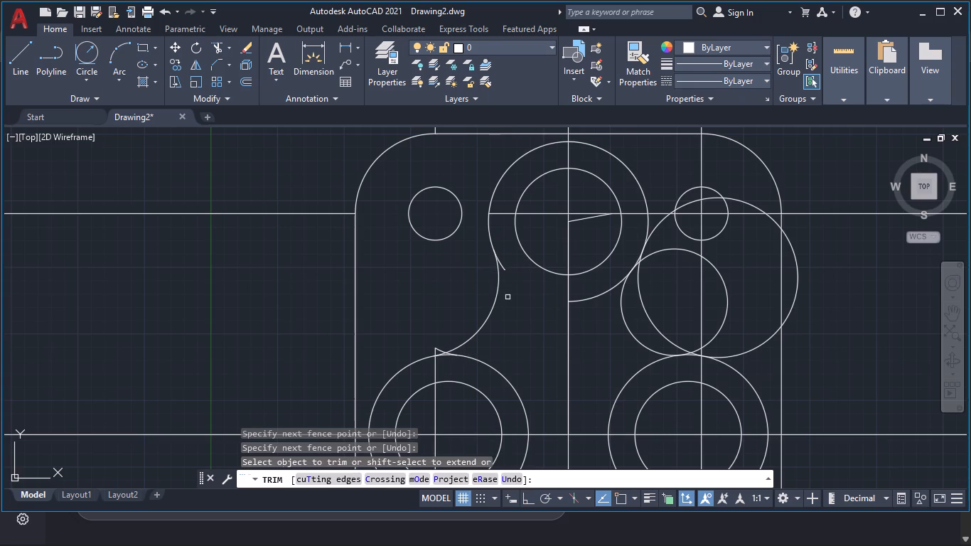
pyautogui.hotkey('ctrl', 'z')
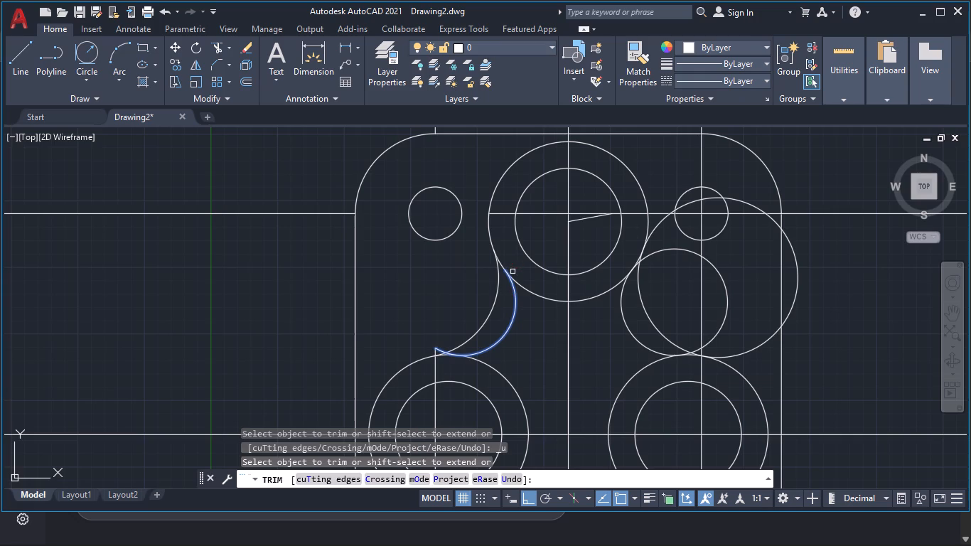
# Trim the short arcs of the top outer circle between the radius 15 and radius 10 tangent points on both sides.
pyautogui.click(513, 272)
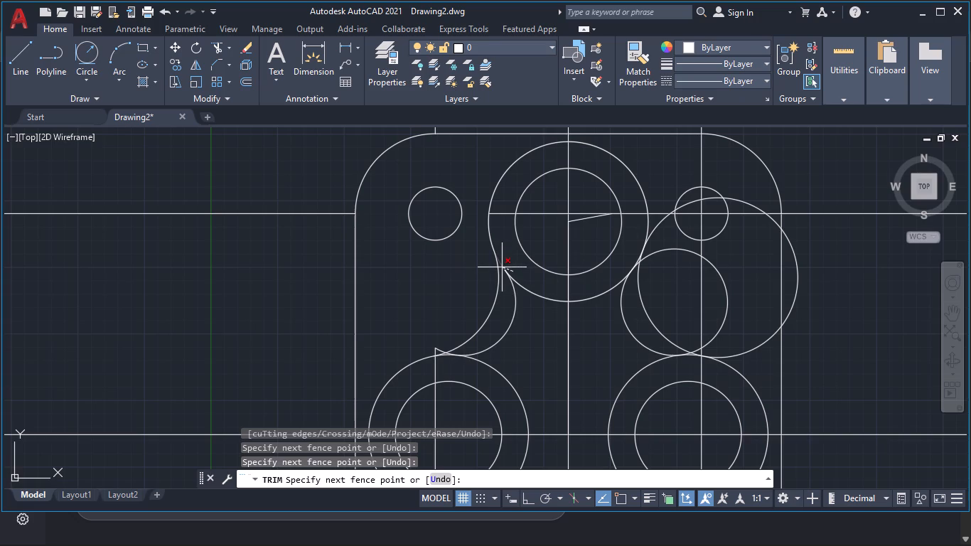
pyautogui.click(502, 267)
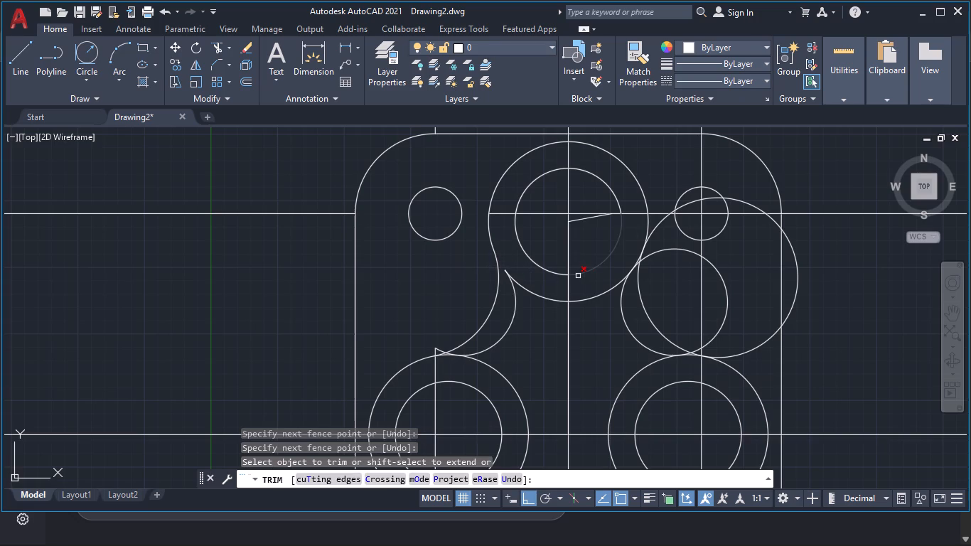
pyautogui.click(628, 262)
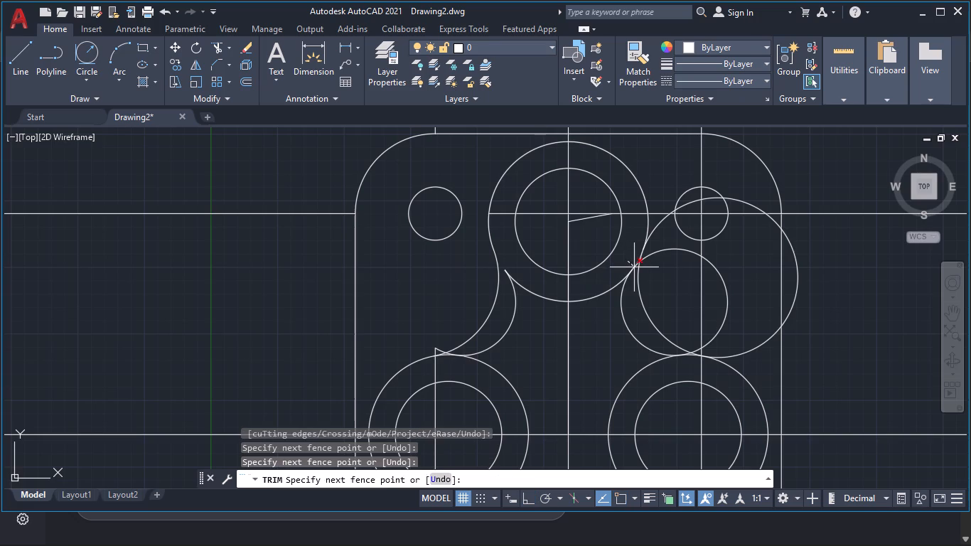
pyautogui.click(635, 270)
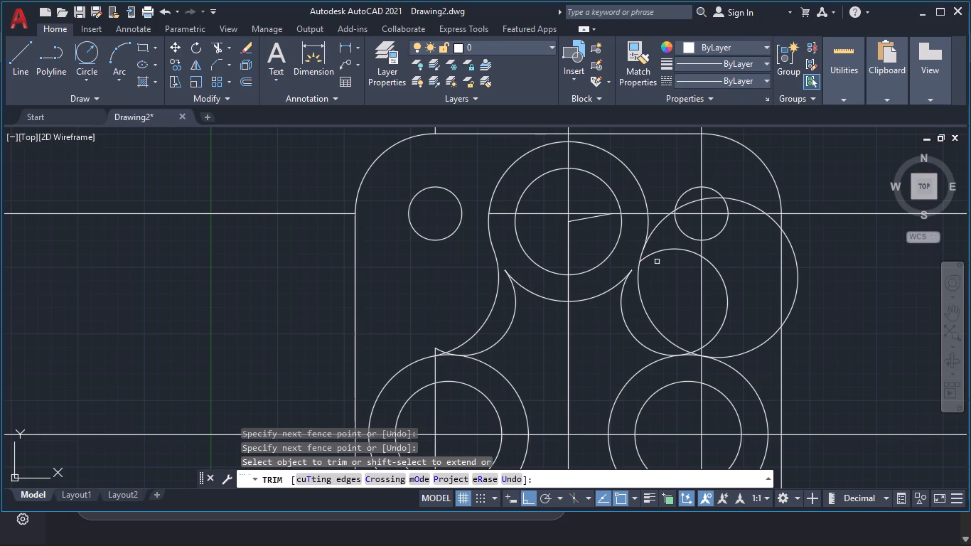
# Trim the upper-right radius 10 tangent circle, removing its upper arc and its right-hand arc.
pyautogui.click(657, 253)
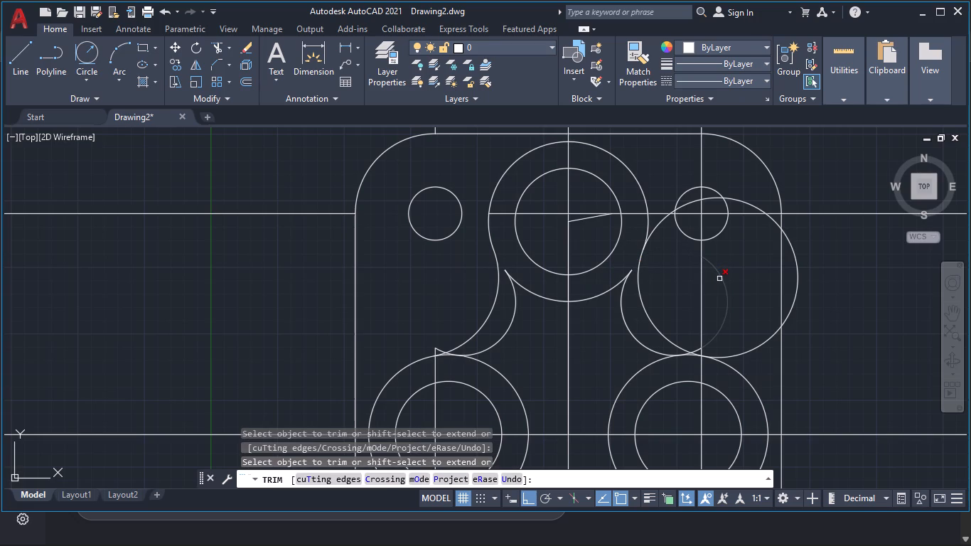
pyautogui.click(719, 279)
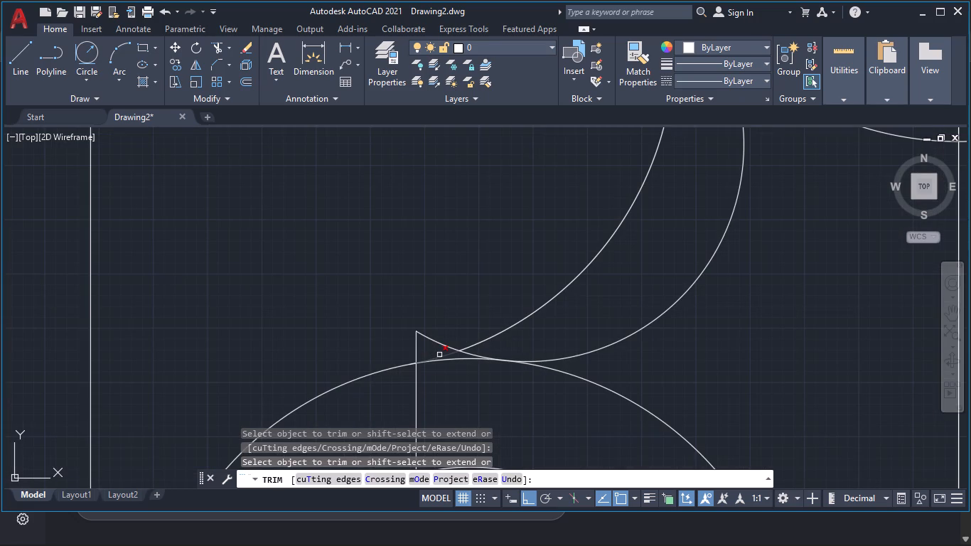
# Trim the leftover arc ends, the vertical line stub and the outer circle's overlap at the top of the left-hand concentric pair.
pyautogui.click(451, 332)
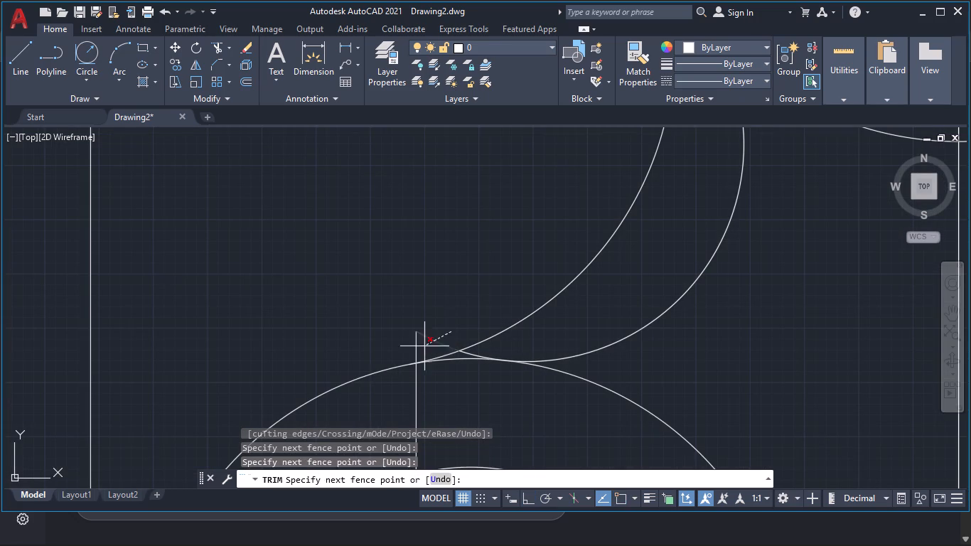
pyautogui.click(407, 355)
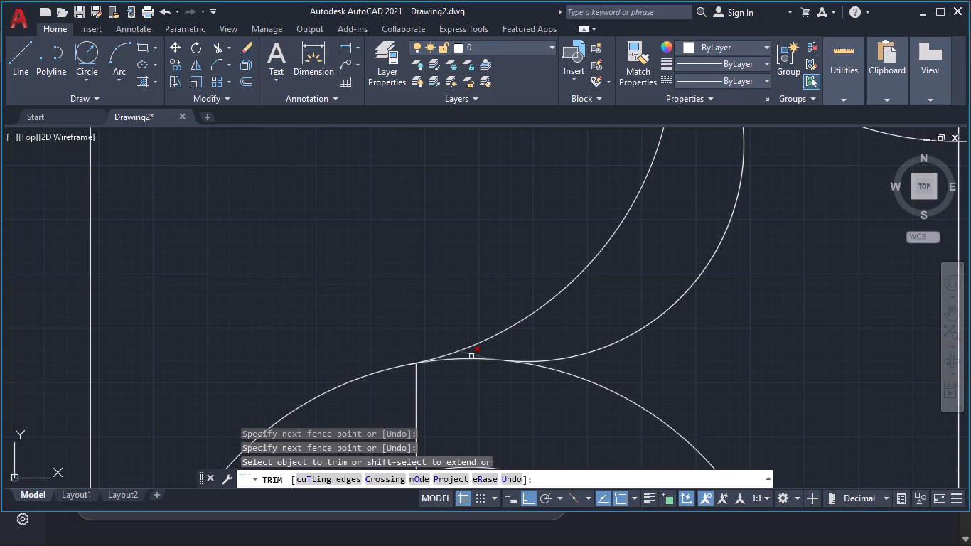
pyautogui.click(510, 346)
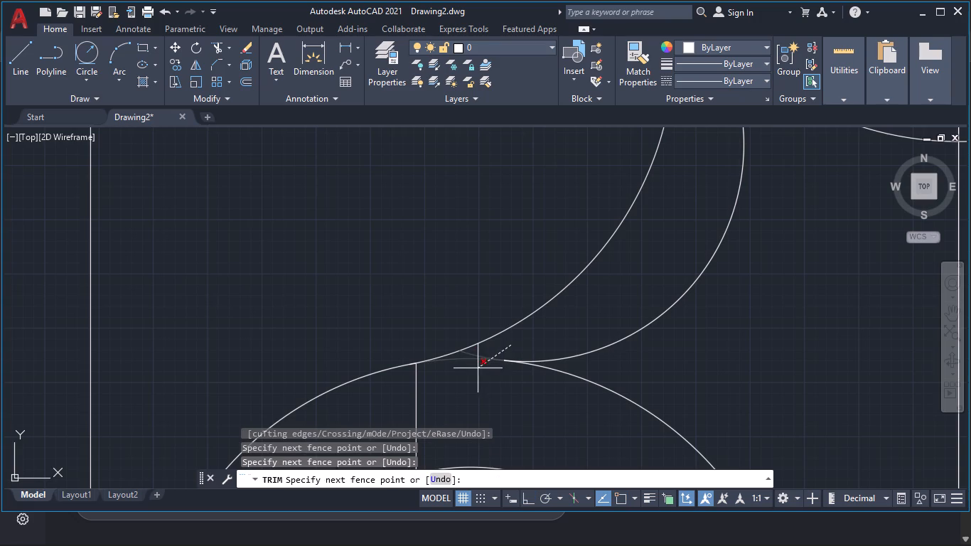
pyautogui.click(475, 371)
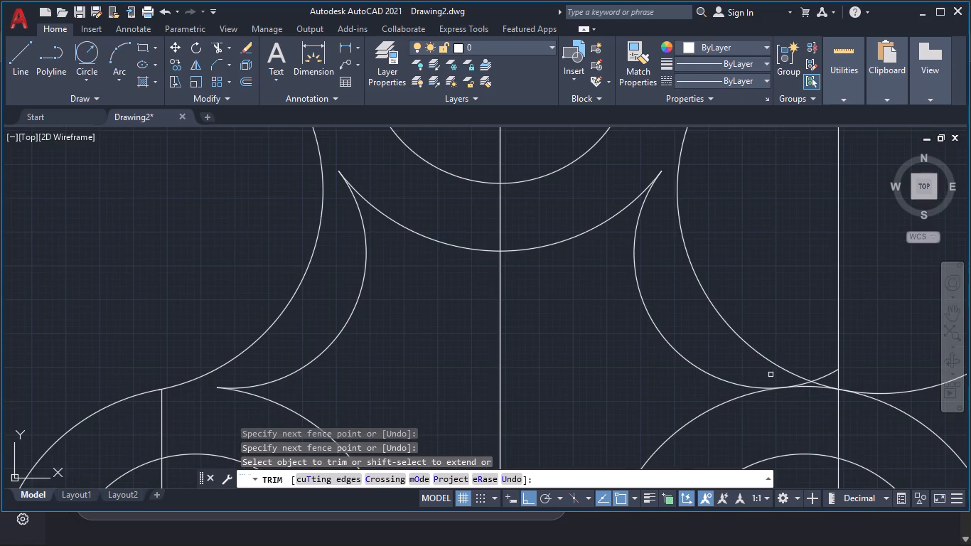
# Trim the outer circle's overlap and the leftover radius 10 arc end at the top of the right-hand concentric pair.
pyautogui.click(768, 375)
pyautogui.click(805, 402)
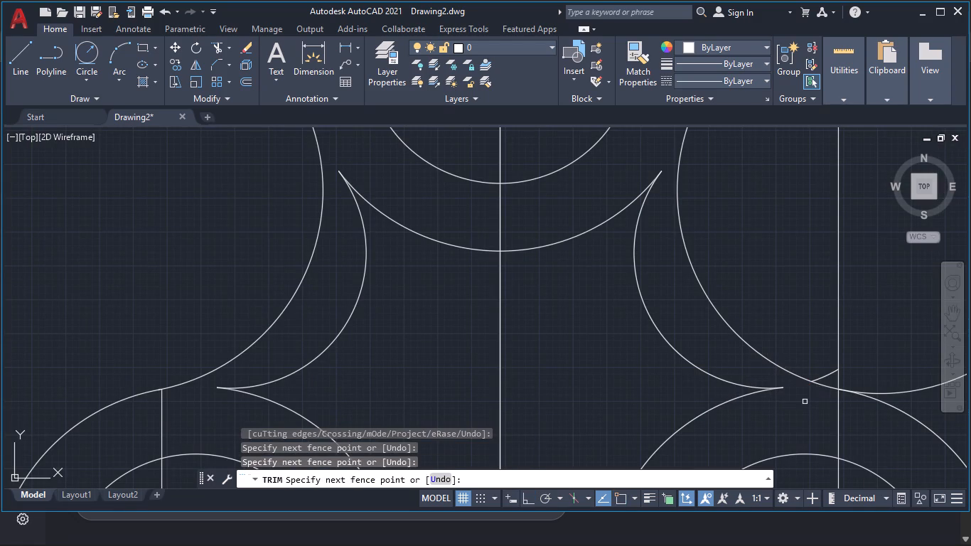
pyautogui.click(825, 376)
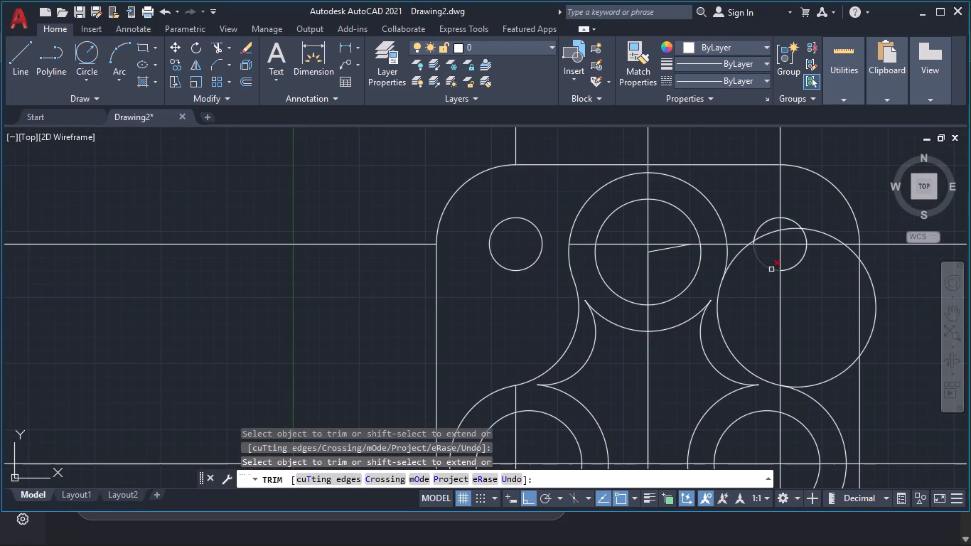
# Remove the short slanted line inside the top concentric circles.
pyautogui.click(671, 250)
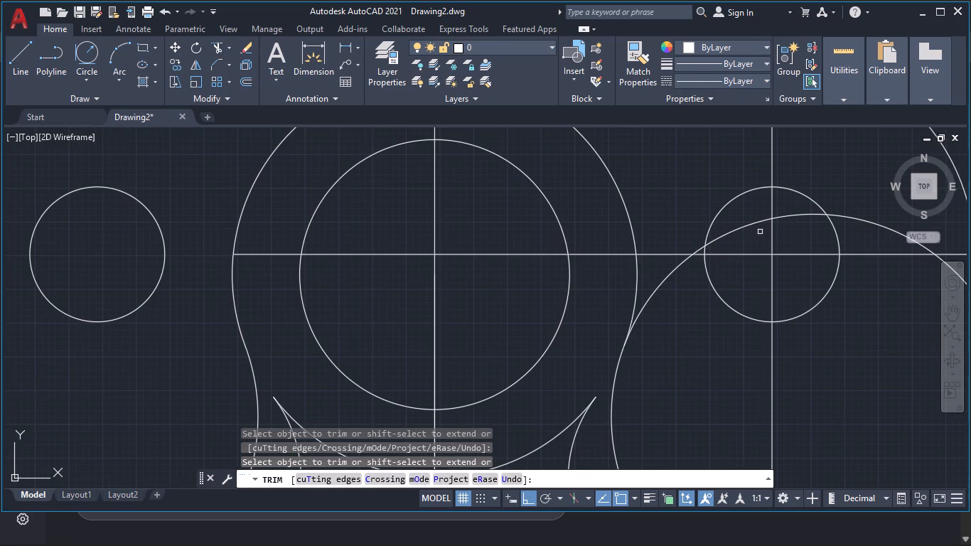
# Trim the upper-right radius 15 tangent circle from the top outer circle through the corner hole and around the plate's right edge.
pyautogui.click(747, 228)
pyautogui.click(790, 216)
pyautogui.click(699, 249)
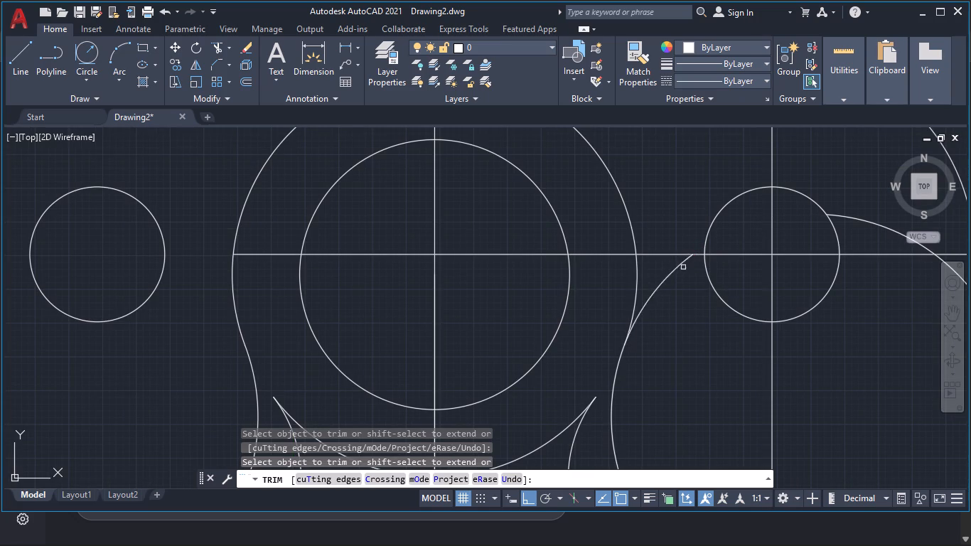
pyautogui.click(678, 268)
pyautogui.click(805, 280)
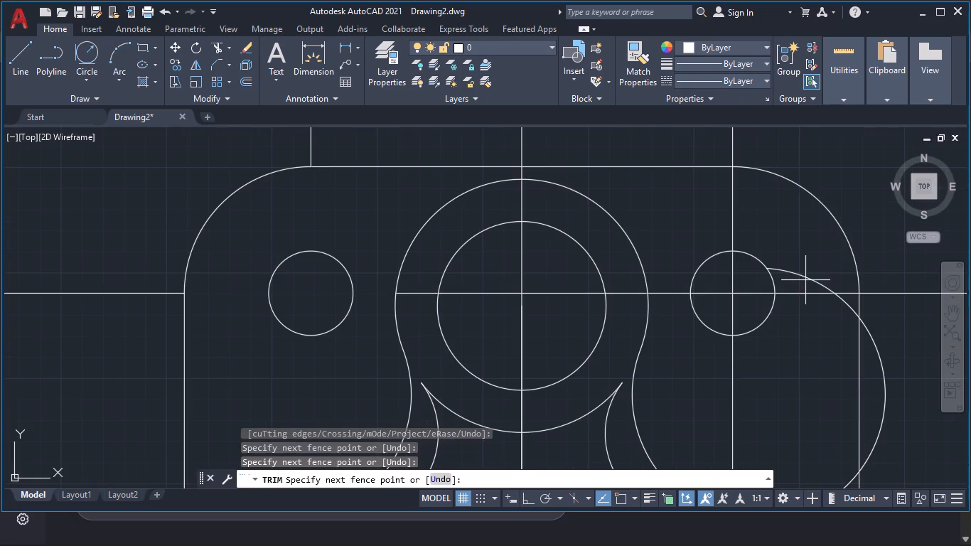
pyautogui.click(816, 278)
pyautogui.click(846, 304)
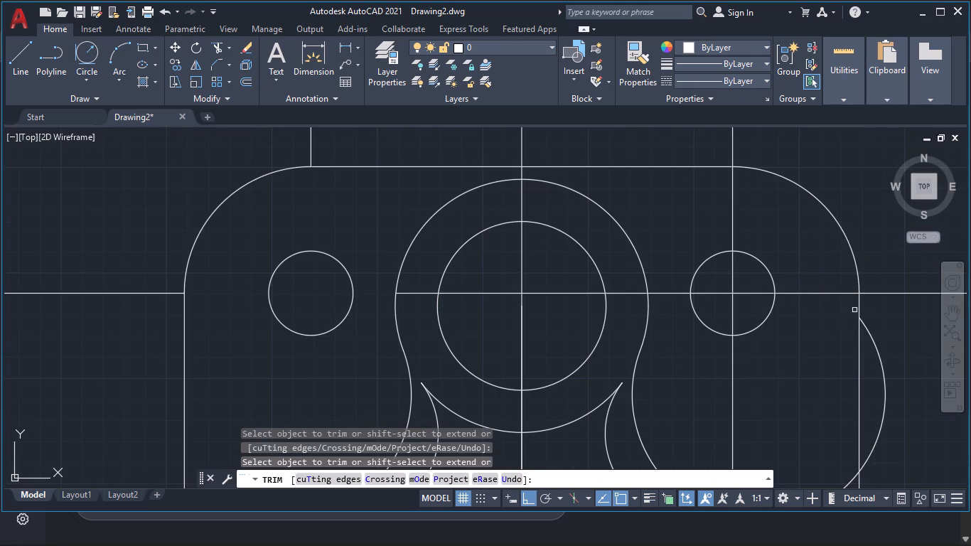
pyautogui.click(872, 335)
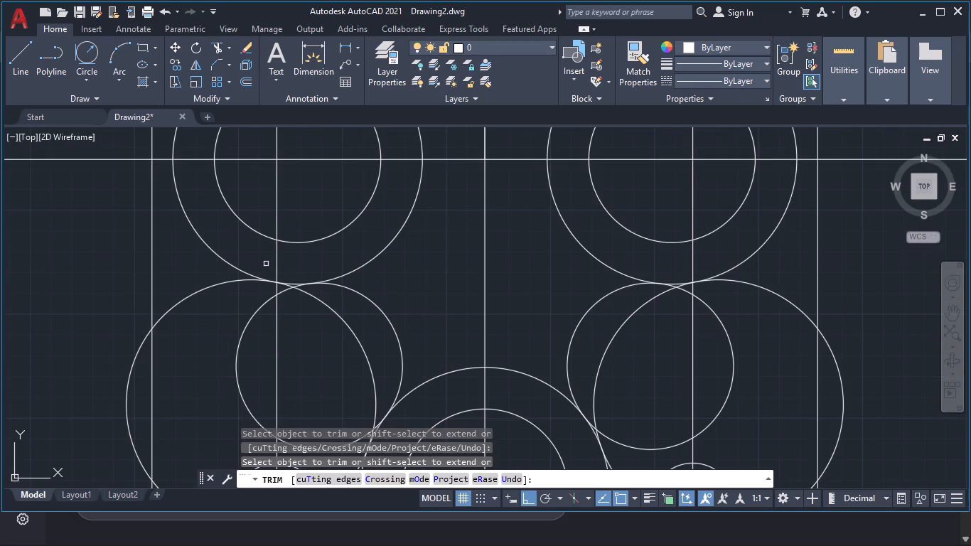
# Trim the outer circle's overlap and the crossing vertical construction line at the bottom of the left-hand concentric pair.
pyautogui.click(266, 264)
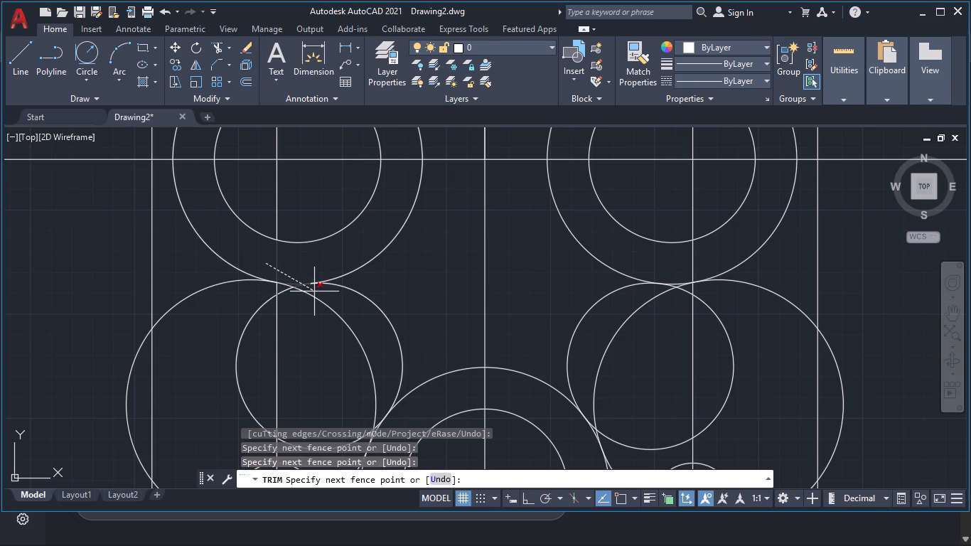
pyautogui.click(314, 291)
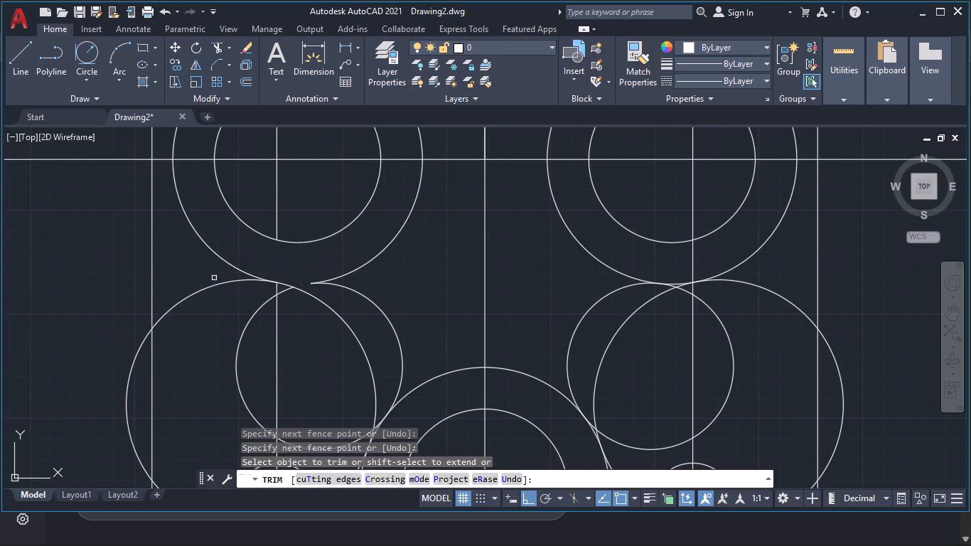
# Trim the lower-left radius 15 tangent circle, removing its upper-left arc and the part outside the plate's left edge.
pyautogui.click(214, 278)
pyautogui.click(208, 318)
pyautogui.click(131, 366)
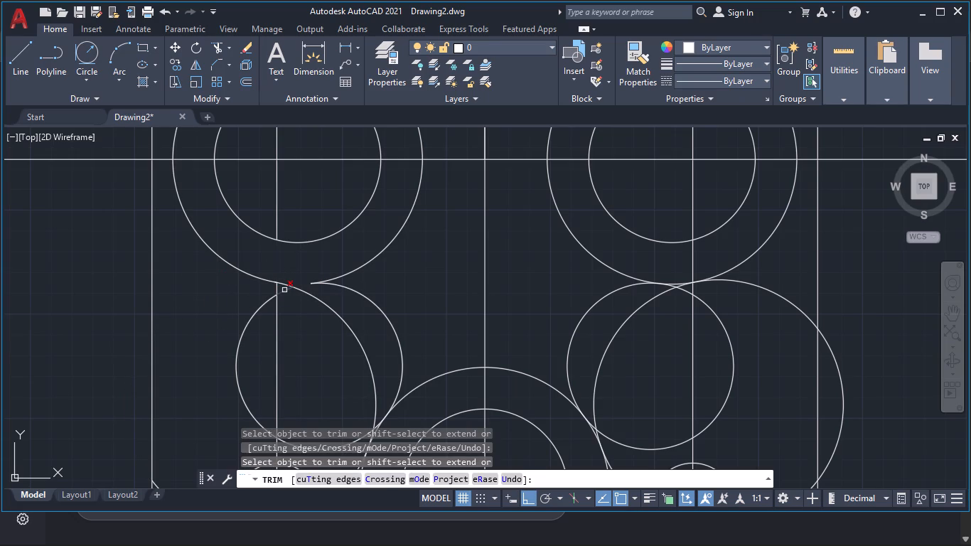
# Trim the lower-left radius 10 tangent circle's left-hand arc and the vertical construction line through it, including the leftover stubs.
pyautogui.click(245, 303)
pyautogui.click(294, 325)
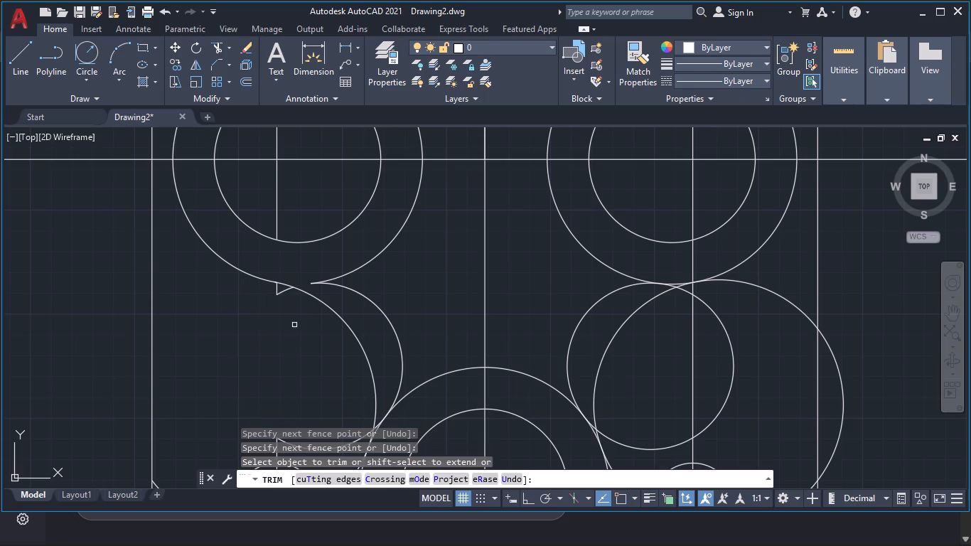
pyautogui.click(292, 299)
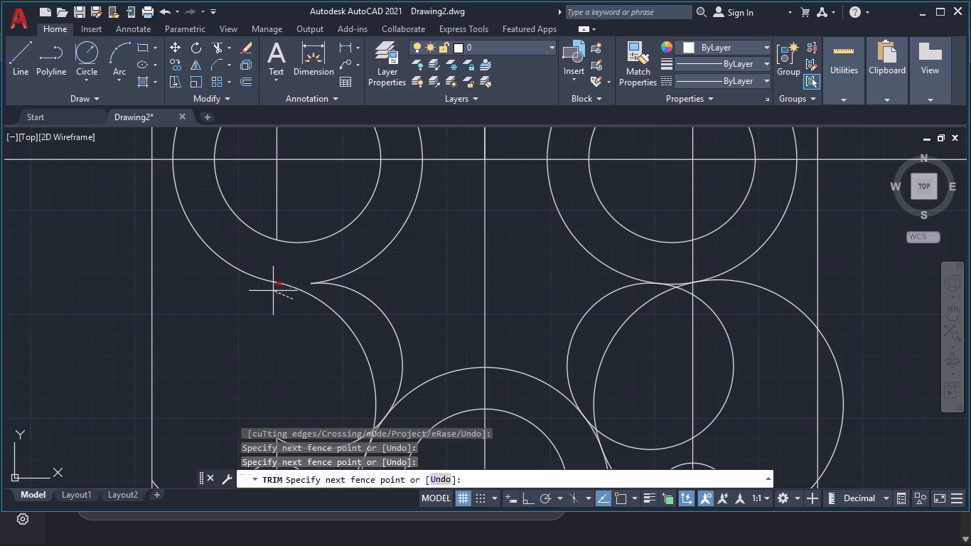
pyautogui.click(272, 289)
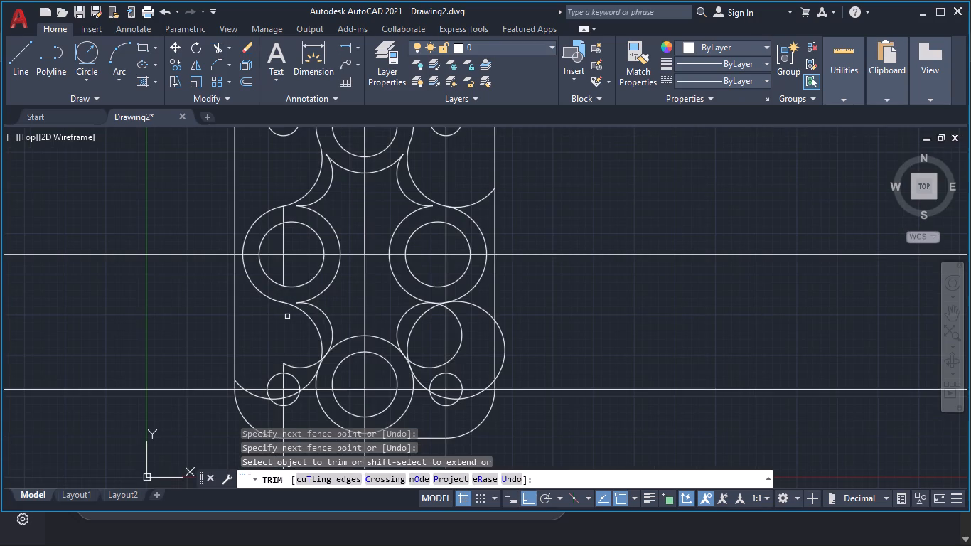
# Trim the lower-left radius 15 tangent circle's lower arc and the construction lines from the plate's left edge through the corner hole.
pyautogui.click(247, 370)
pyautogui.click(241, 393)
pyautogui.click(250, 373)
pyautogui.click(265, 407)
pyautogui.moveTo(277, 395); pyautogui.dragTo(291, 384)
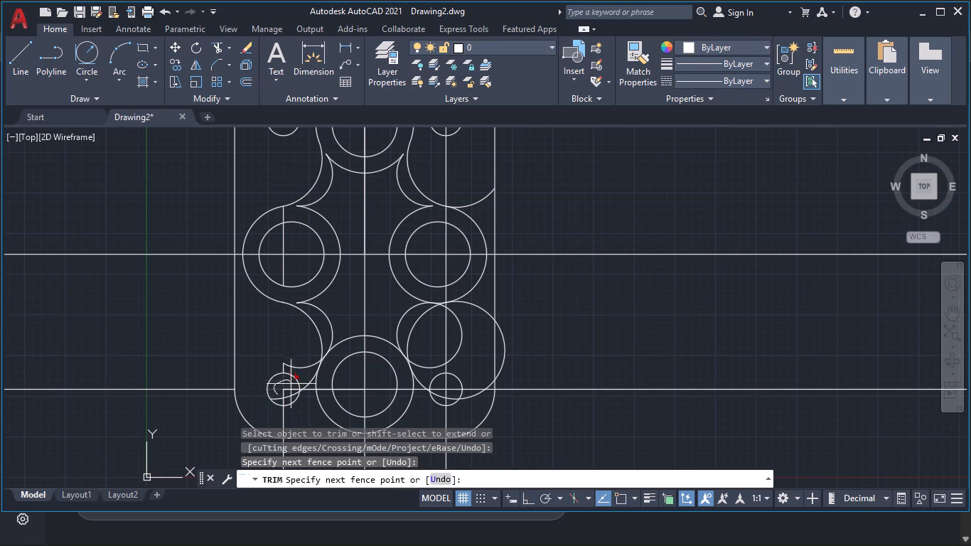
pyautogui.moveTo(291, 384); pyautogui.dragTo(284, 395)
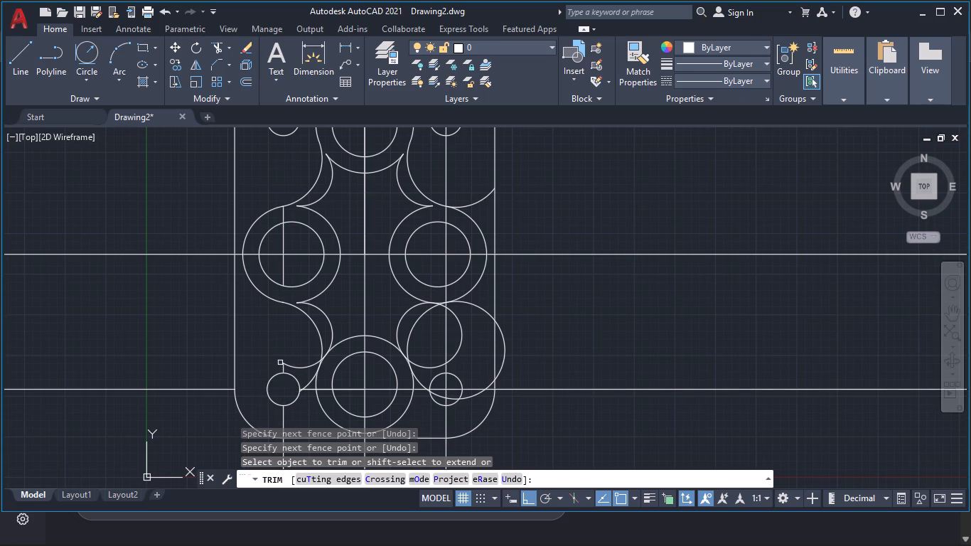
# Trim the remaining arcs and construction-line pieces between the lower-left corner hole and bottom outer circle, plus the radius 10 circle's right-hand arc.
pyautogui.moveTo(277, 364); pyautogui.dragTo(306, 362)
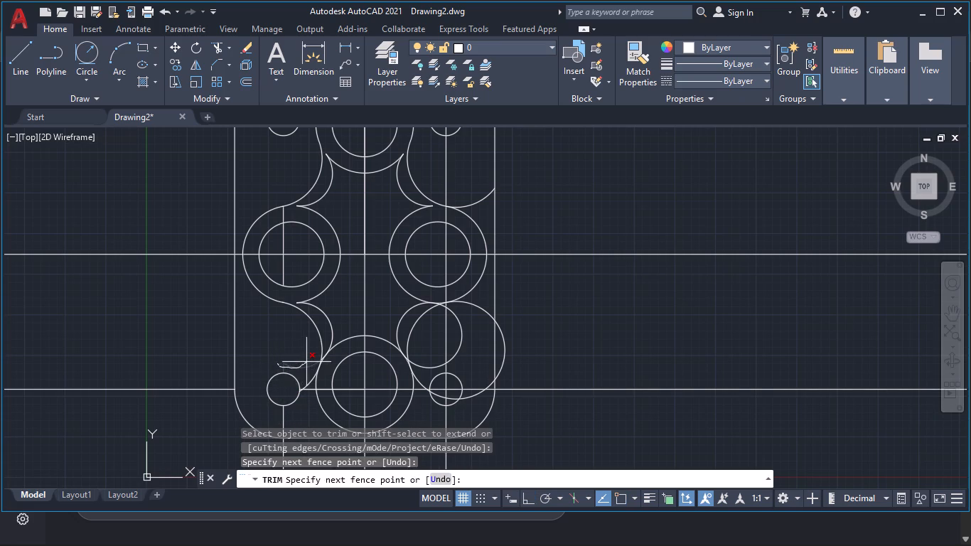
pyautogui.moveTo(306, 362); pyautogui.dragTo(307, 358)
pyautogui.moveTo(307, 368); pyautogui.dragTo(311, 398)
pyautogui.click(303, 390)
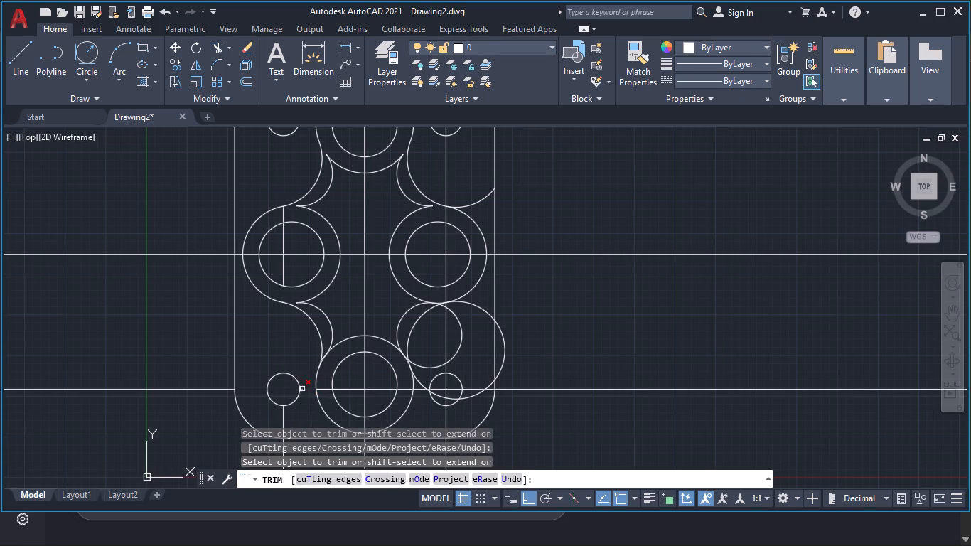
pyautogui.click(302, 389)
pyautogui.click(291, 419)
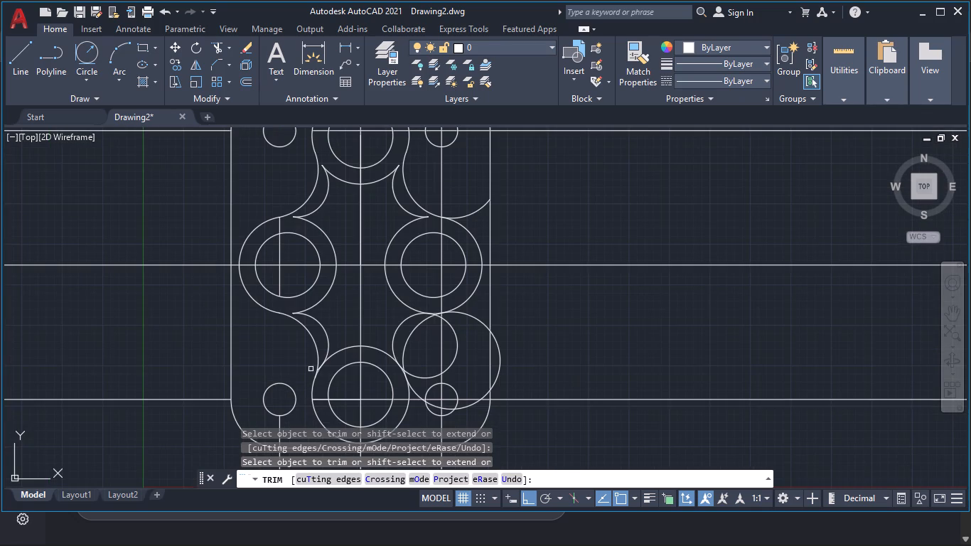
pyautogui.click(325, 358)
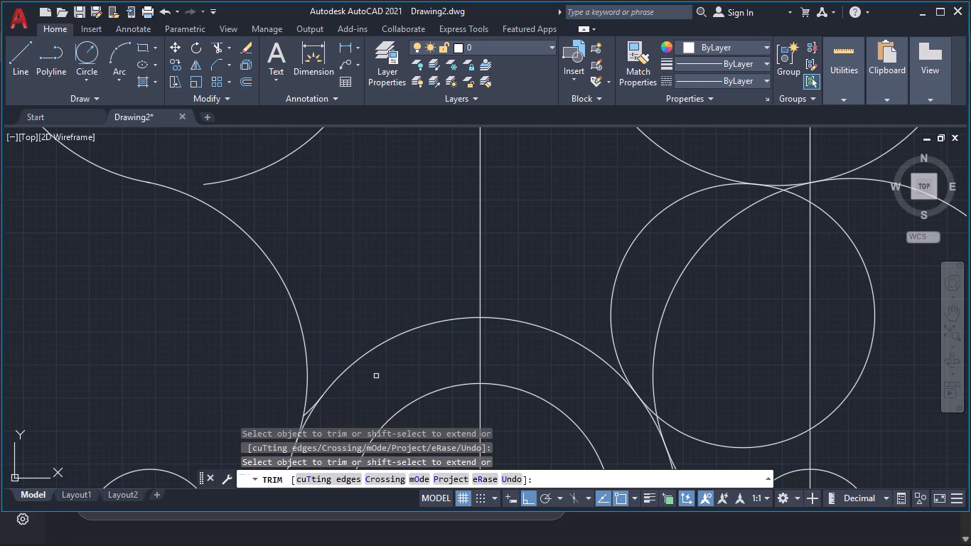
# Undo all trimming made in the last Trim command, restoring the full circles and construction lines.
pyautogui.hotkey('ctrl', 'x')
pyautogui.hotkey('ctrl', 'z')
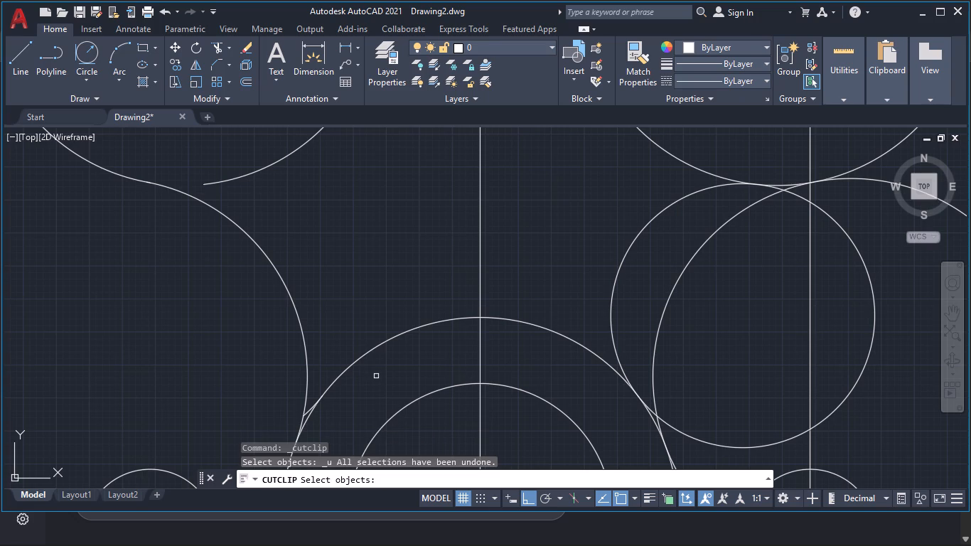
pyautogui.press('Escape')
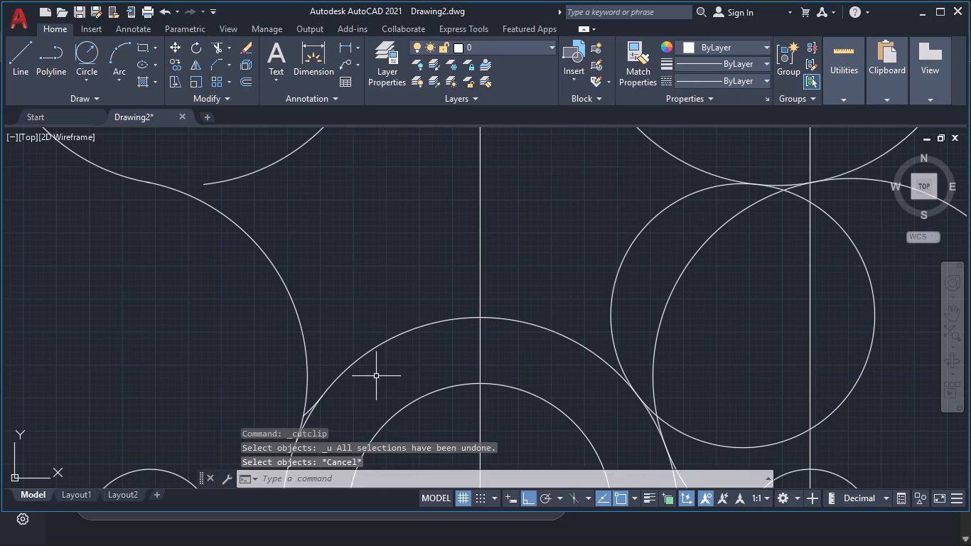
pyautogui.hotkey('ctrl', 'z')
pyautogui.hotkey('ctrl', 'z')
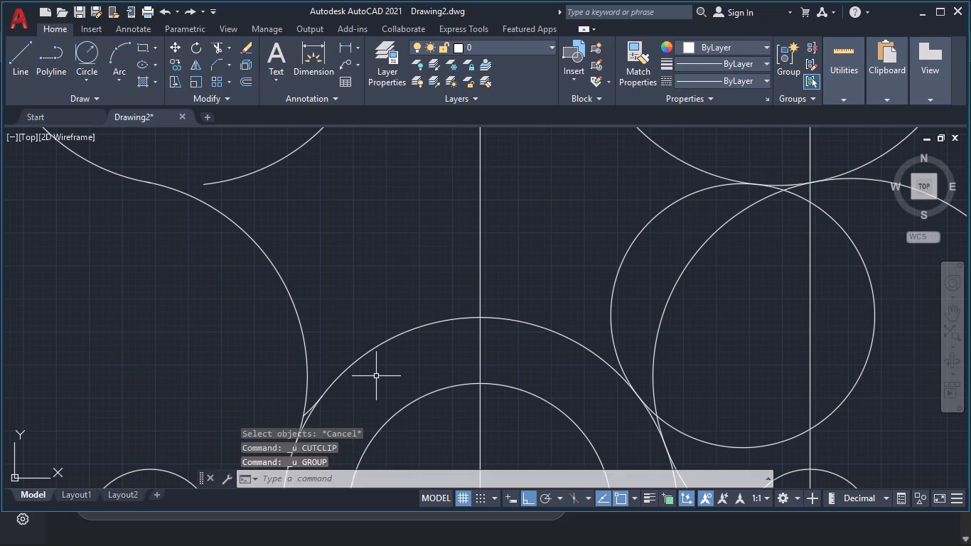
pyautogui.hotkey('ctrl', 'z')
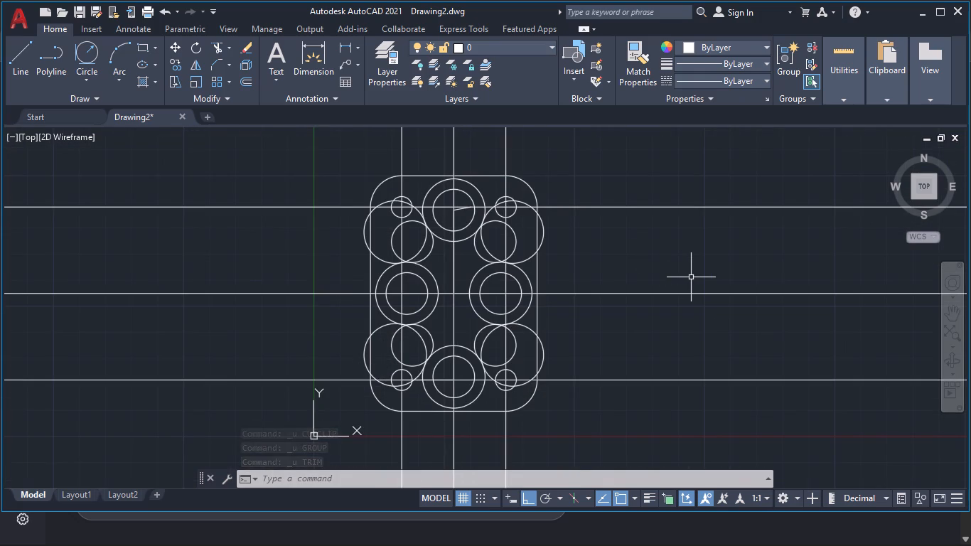
# Trim the upper-right radius 15 circle outside the plate's right edge and along its lower-right arc, plus the radius 10 circle's lower-left arc.
pyautogui.write('tr')
pyautogui.press('Return')
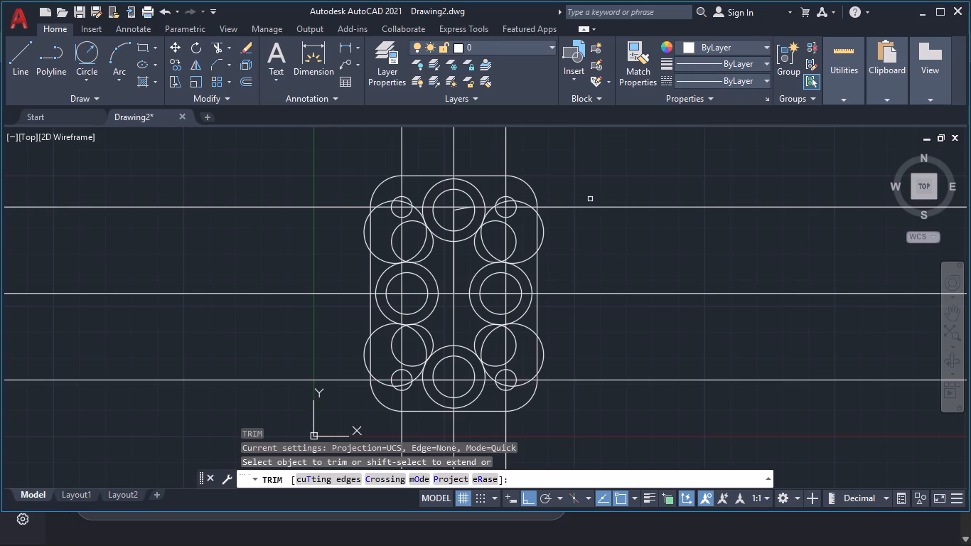
pyautogui.click(544, 231)
pyautogui.click(528, 259)
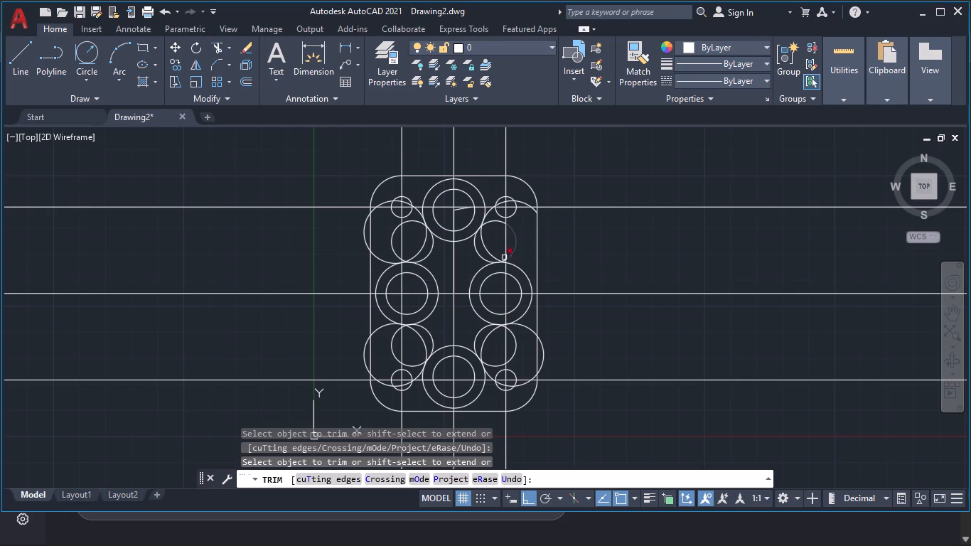
pyautogui.click(482, 257)
pyautogui.press('Escape')
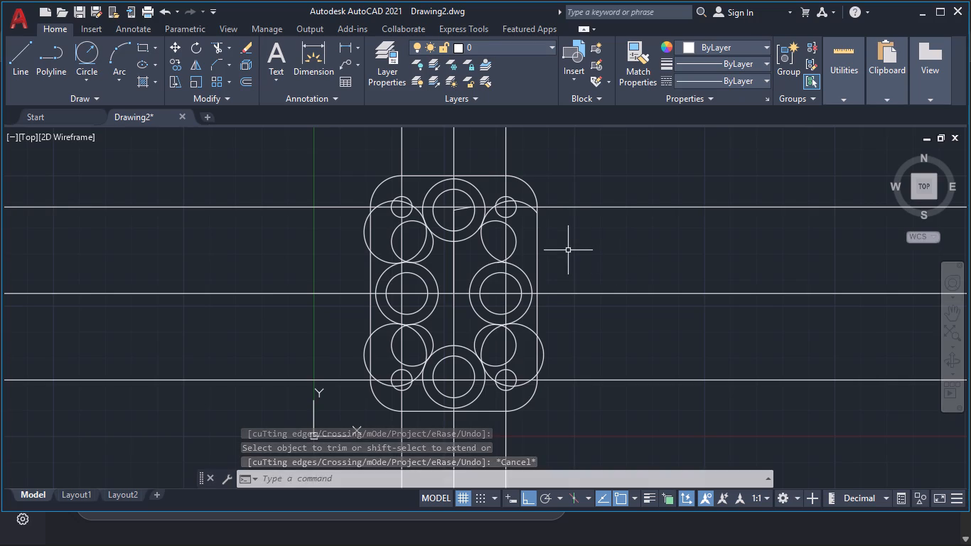
# Trim the lower-right radius 15 tangent circle outside the plate's right edge and remove its upper-right arc.
pyautogui.write('tr')
pyautogui.press('Return')
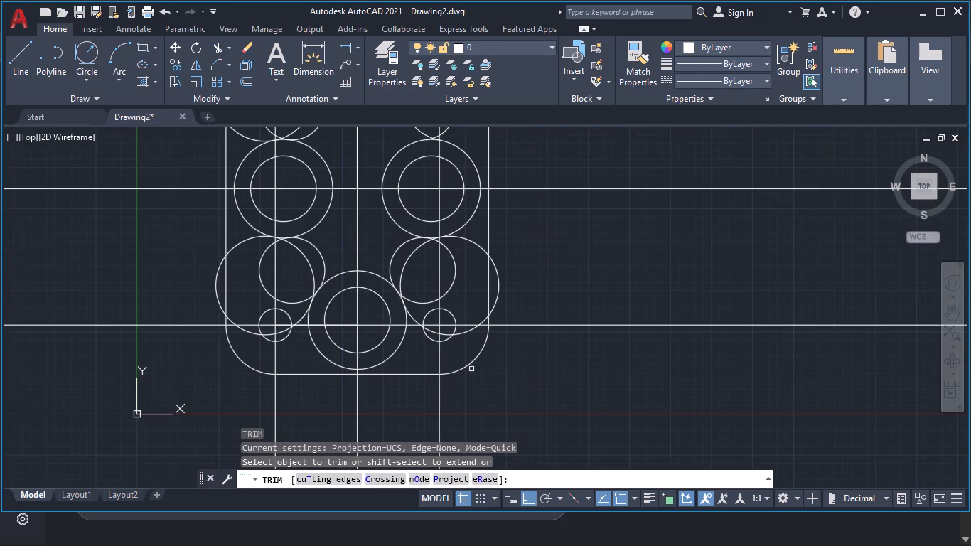
pyautogui.click(499, 280)
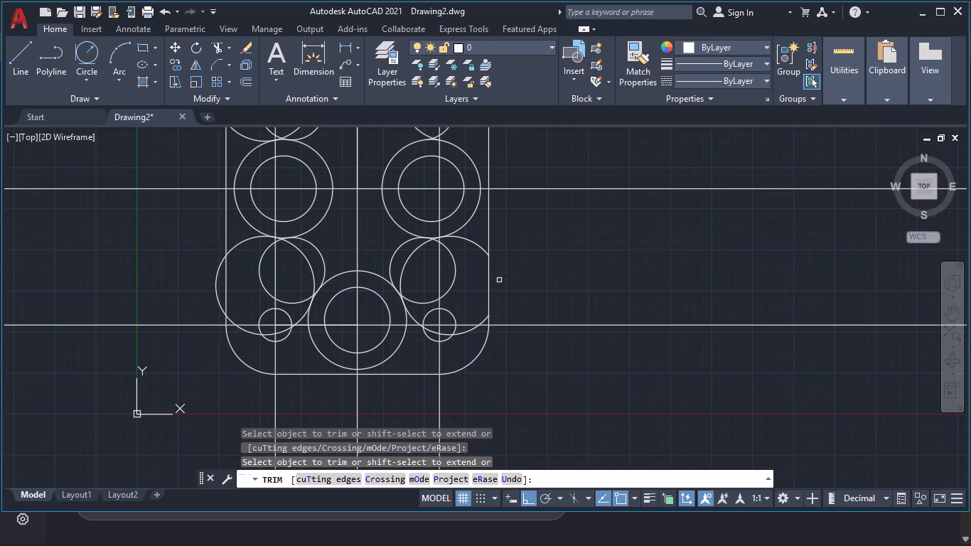
pyautogui.click(477, 245)
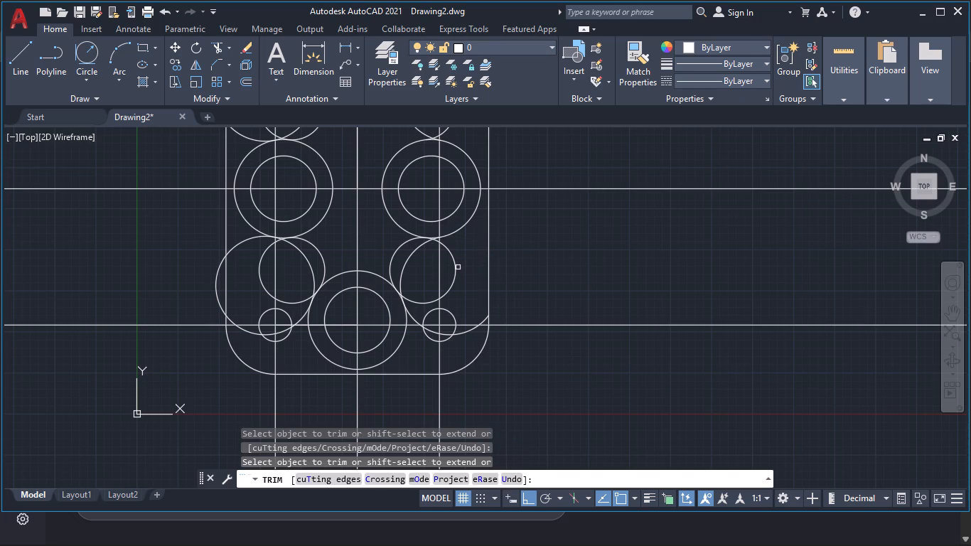
# Trim the lower-right radius 10 tangent circle's right and lower arcs, plus the adjoining overlaps on the right-hand and bottom outer circles.
pyautogui.click(458, 267)
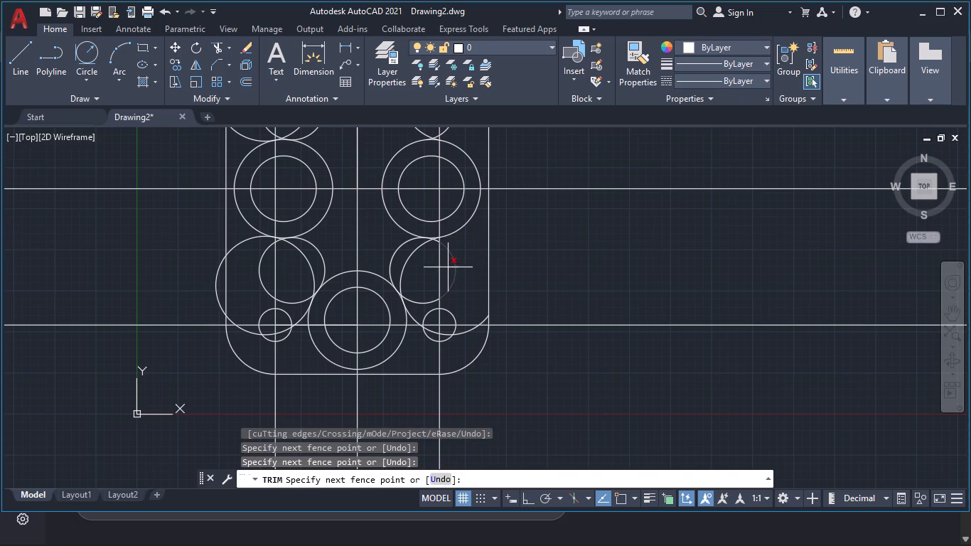
pyautogui.moveTo(448, 267); pyautogui.dragTo(427, 267)
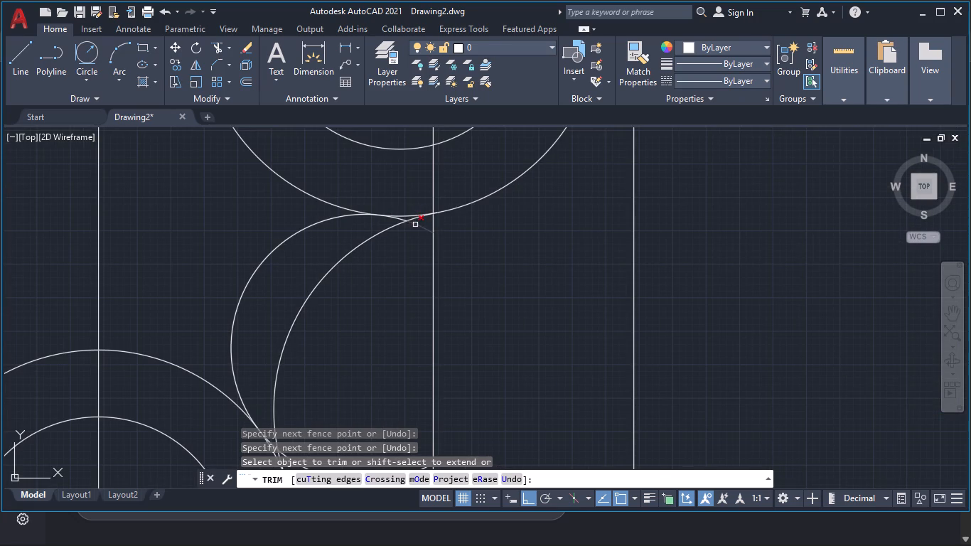
pyautogui.click(415, 225)
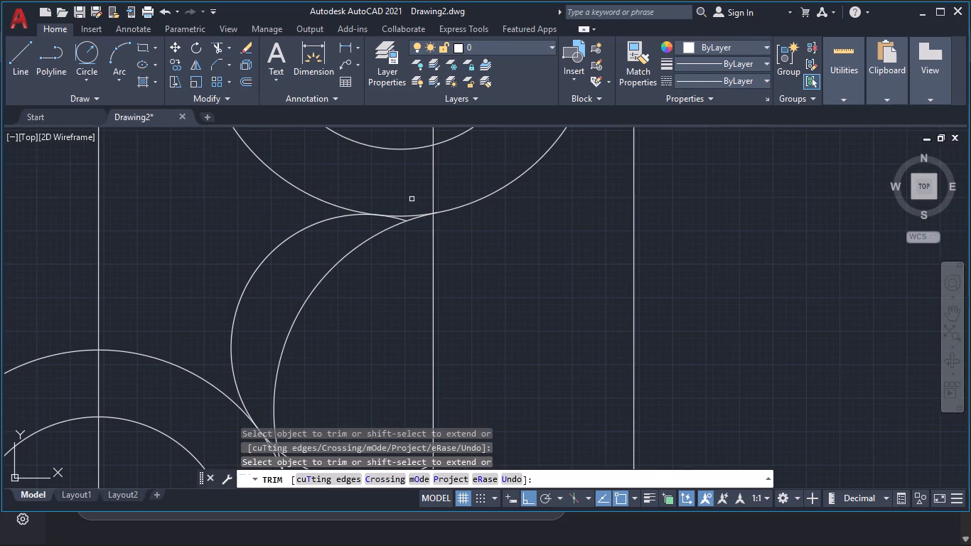
pyautogui.moveTo(412, 199); pyautogui.dragTo(380, 225)
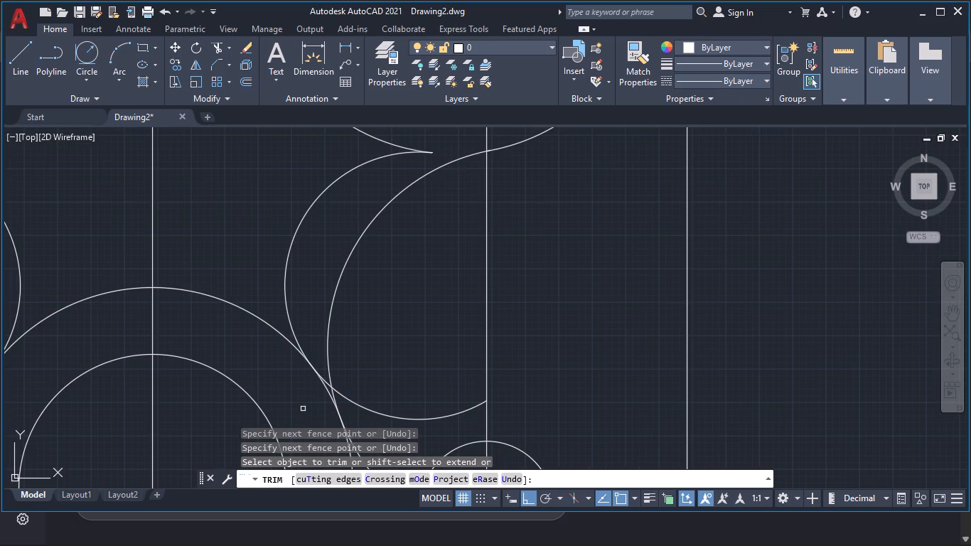
pyautogui.click(328, 382)
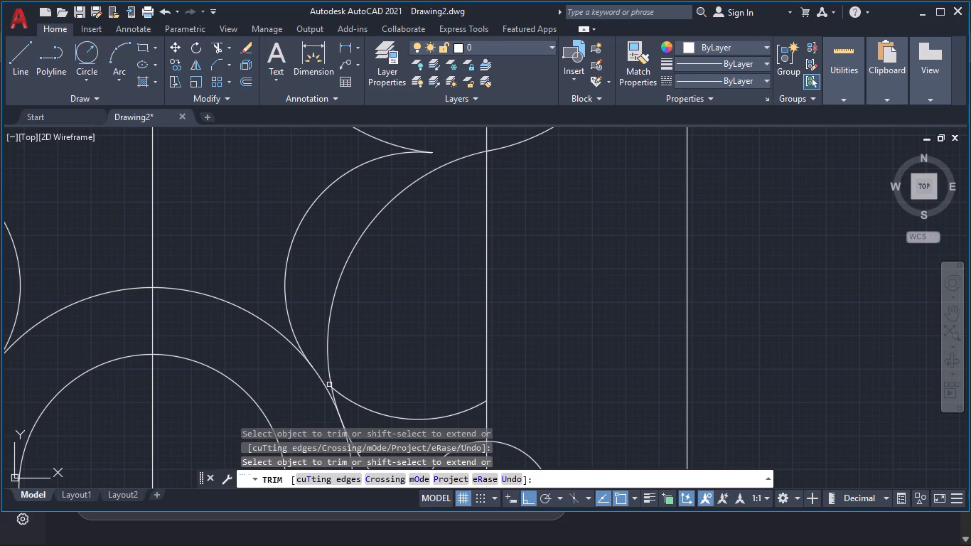
pyautogui.click(344, 395)
pyautogui.moveTo(360, 357); pyautogui.dragTo(360, 350)
pyautogui.hotkey('ctrl', 'z')
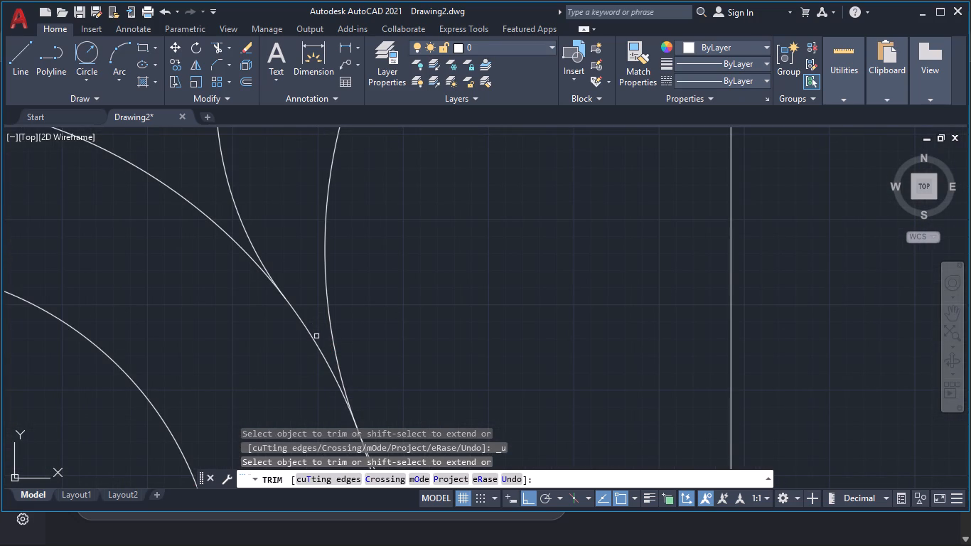
pyautogui.click(316, 341)
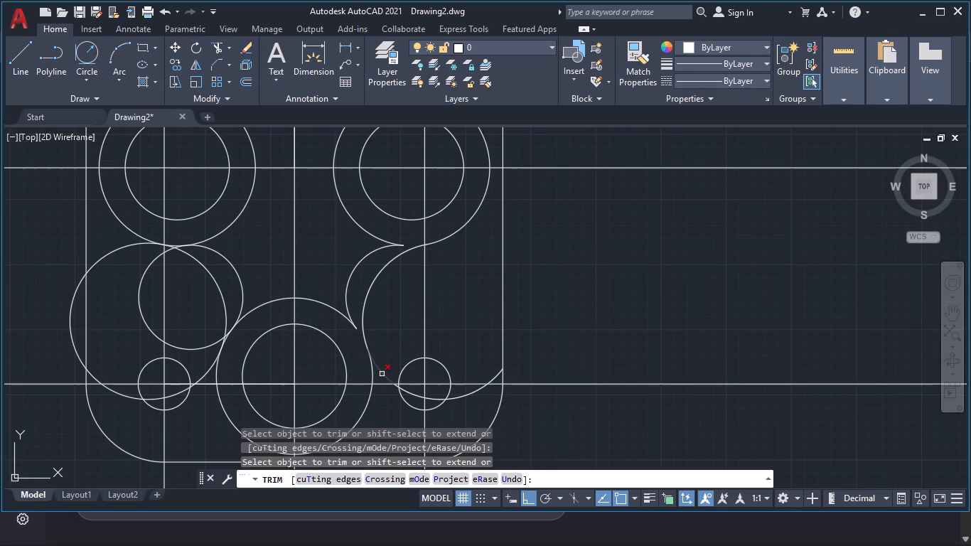
# Trim the lower-right radius 15 circle's lower arc through to the plate's right edge, and the construction lines inside, beside and above the corner hole.
pyautogui.click(382, 374)
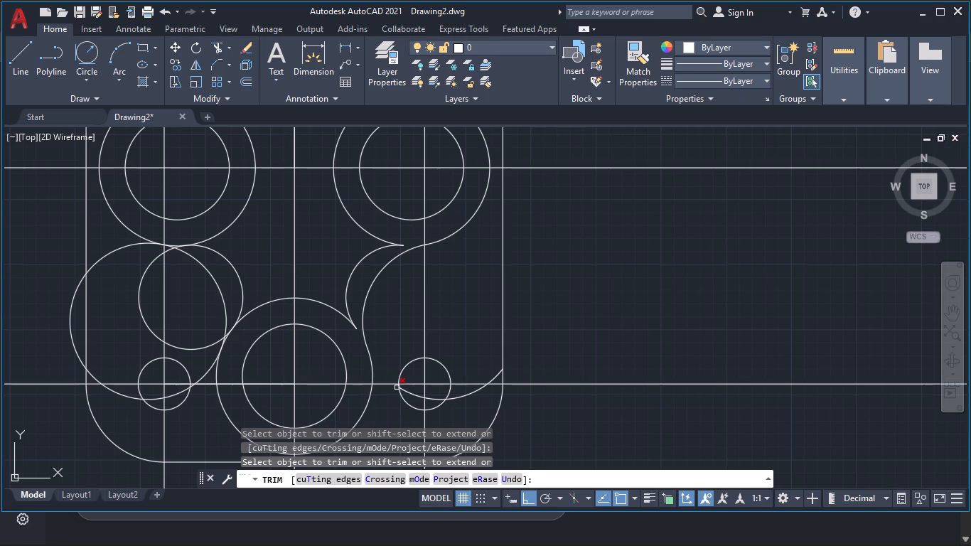
pyautogui.click(397, 387)
pyautogui.click(407, 392)
pyautogui.moveTo(415, 395); pyautogui.dragTo(426, 390)
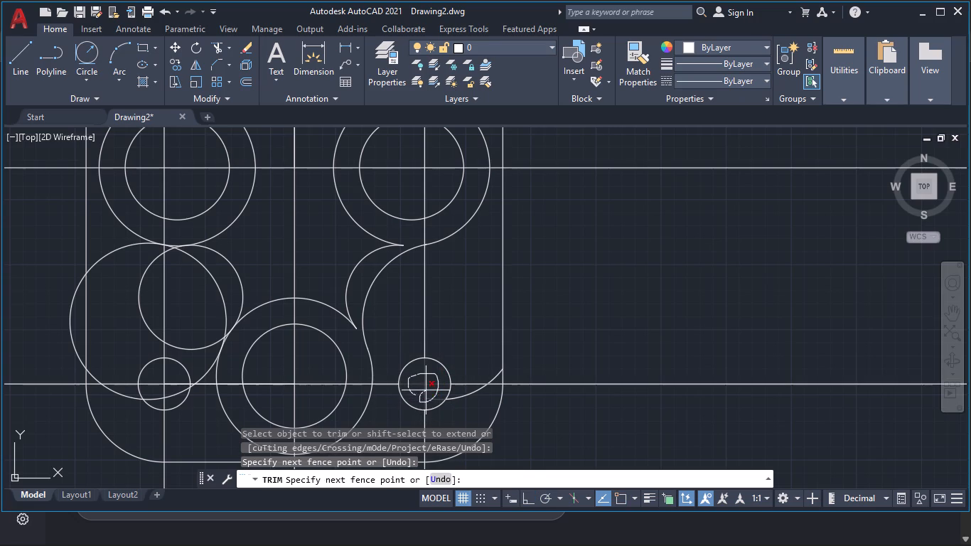
pyautogui.moveTo(426, 390); pyautogui.dragTo(427, 390)
pyautogui.moveTo(468, 378); pyautogui.dragTo(470, 378)
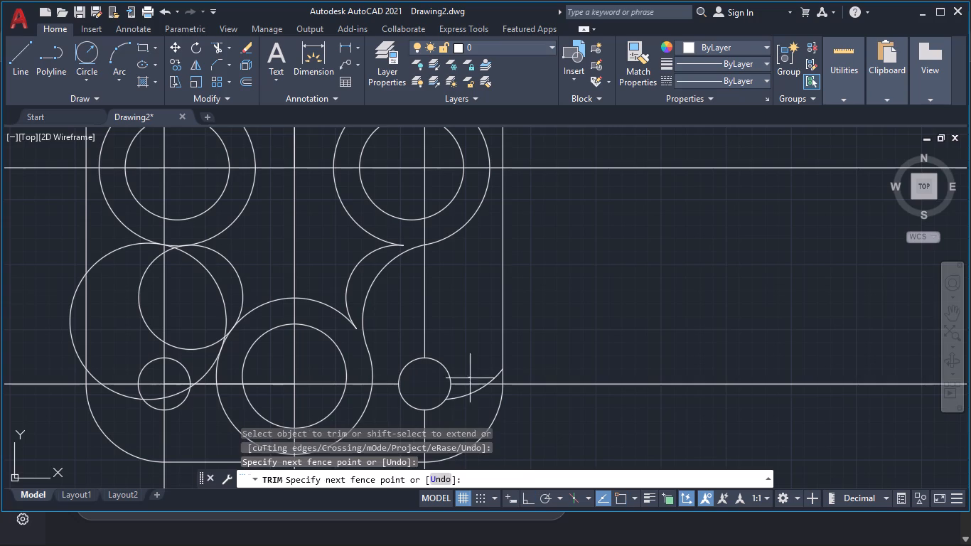
pyautogui.moveTo(470, 378); pyautogui.dragTo(493, 389)
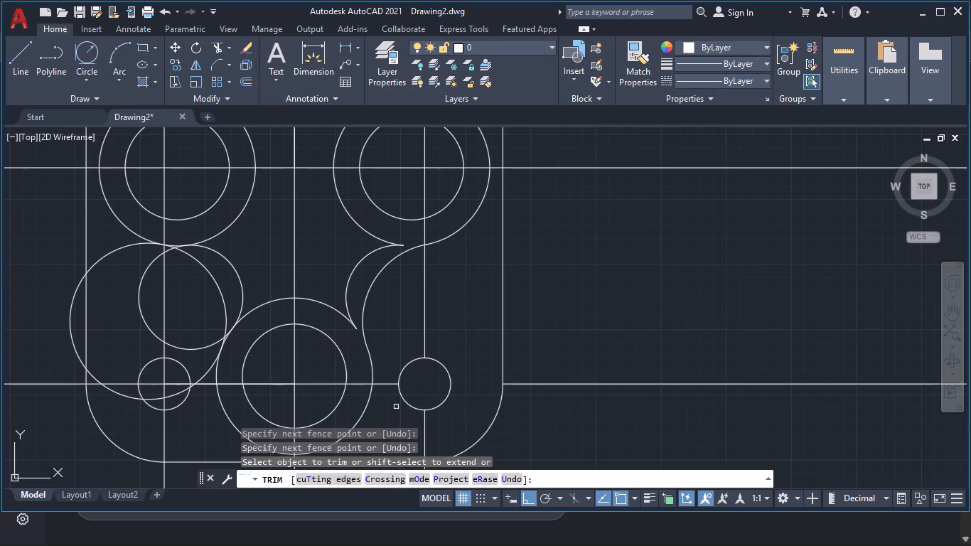
pyautogui.moveTo(396, 407); pyautogui.dragTo(447, 328)
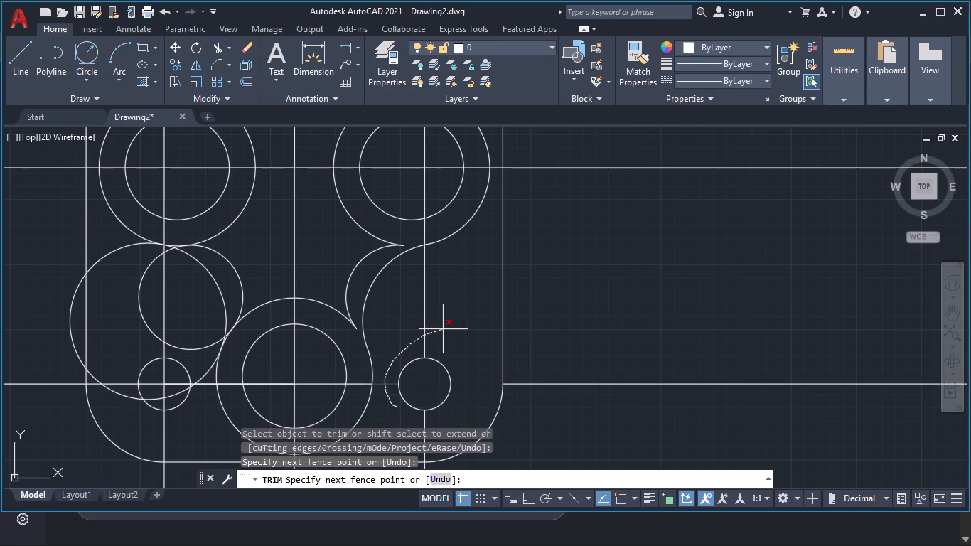
pyautogui.moveTo(447, 328); pyautogui.dragTo(449, 328)
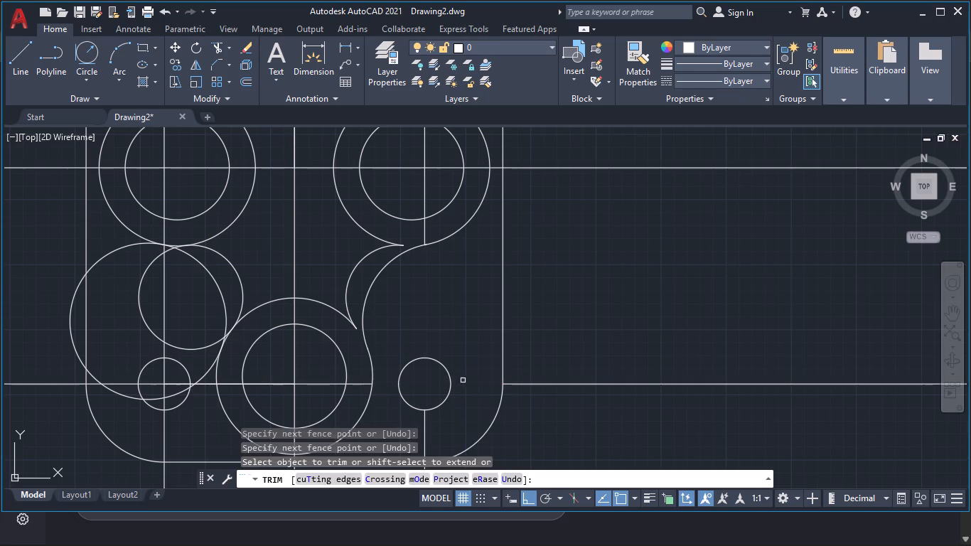
# Trim the vertical construction line between the lower-right corner hole and the plate's bottom edge.
pyautogui.moveTo(462, 420); pyautogui.dragTo(419, 417)
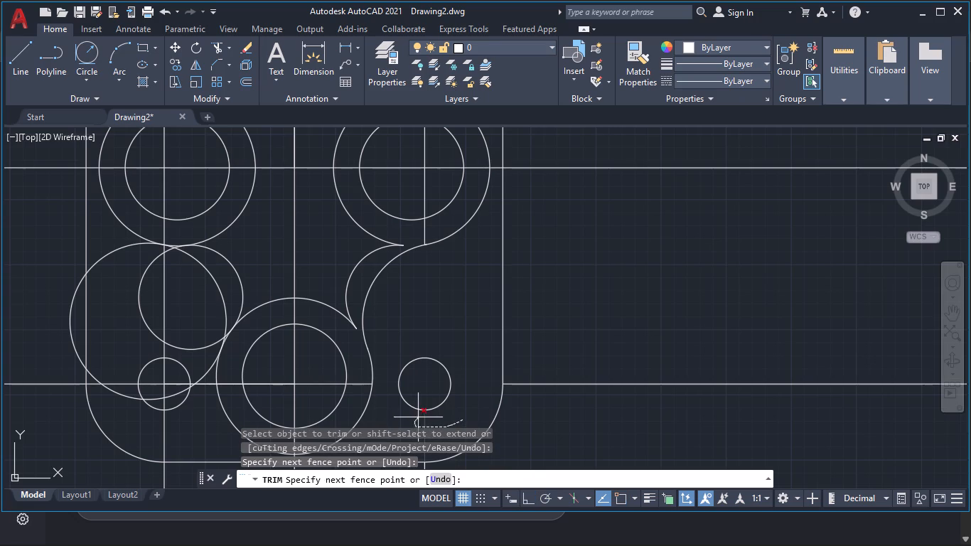
pyautogui.moveTo(419, 417); pyautogui.dragTo(411, 418)
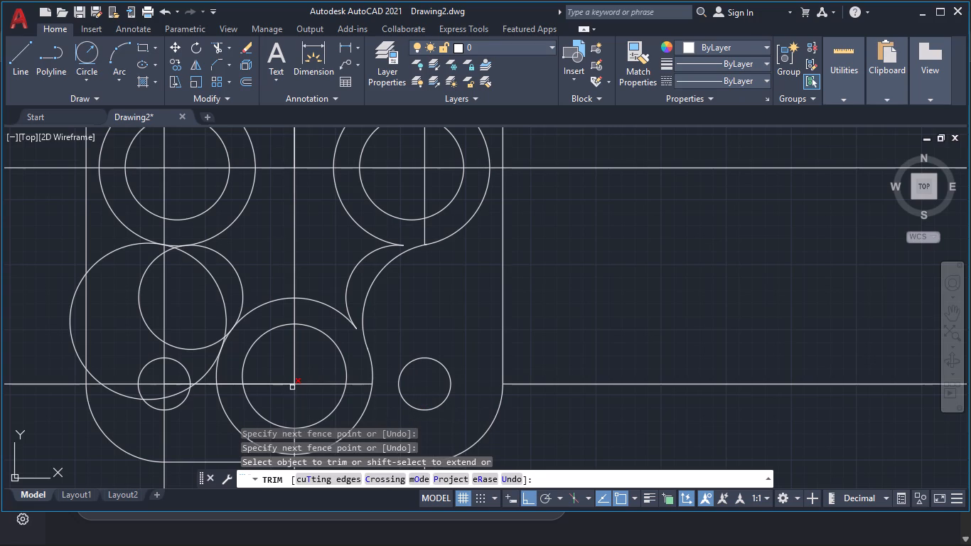
# Trim the lower-left radius 10 tangent circle's lower and left arcs, plus the adjoining overlaps on the bottom and left-hand outer circles and the vertical construction line.
pyautogui.moveTo(230, 346); pyautogui.dragTo(227, 327)
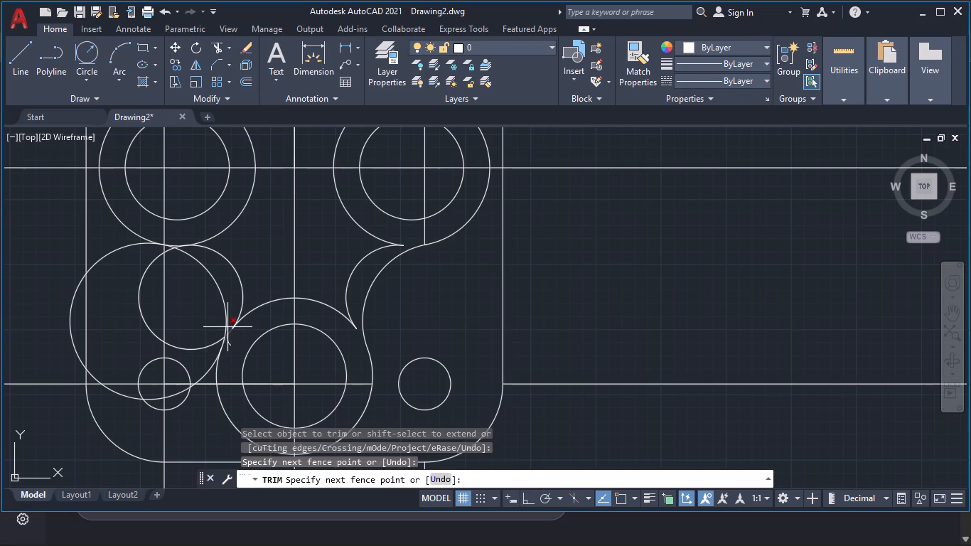
pyautogui.moveTo(227, 327); pyautogui.dragTo(228, 325)
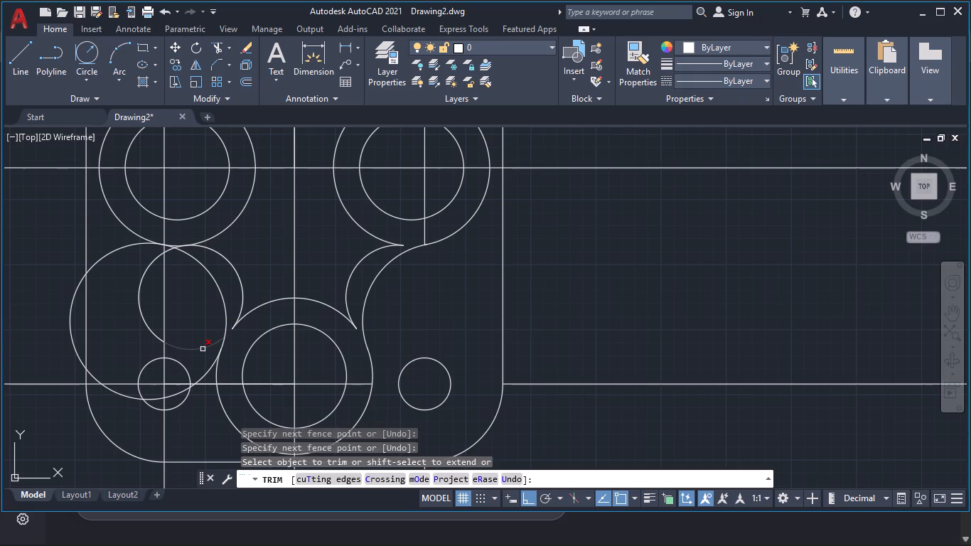
pyautogui.click(203, 349)
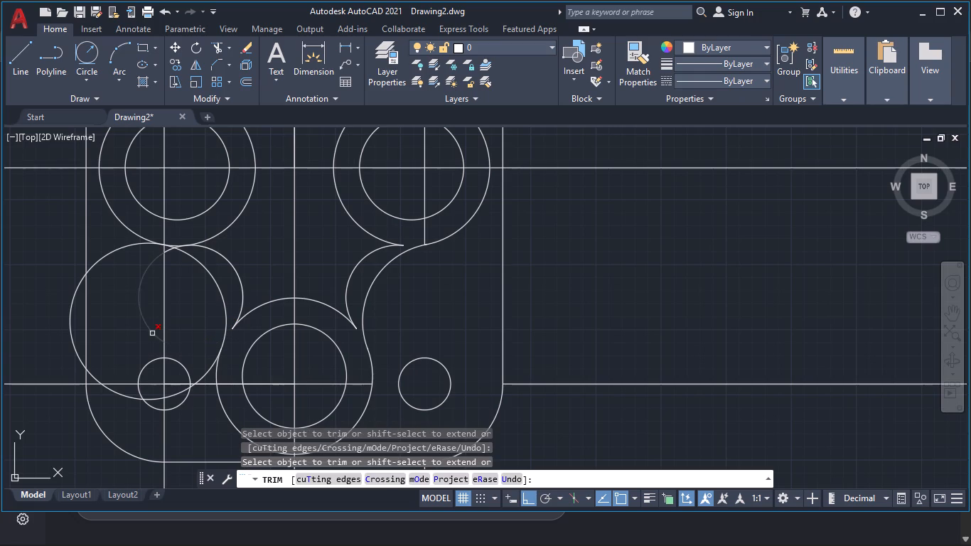
pyautogui.moveTo(131, 310); pyautogui.dragTo(186, 318)
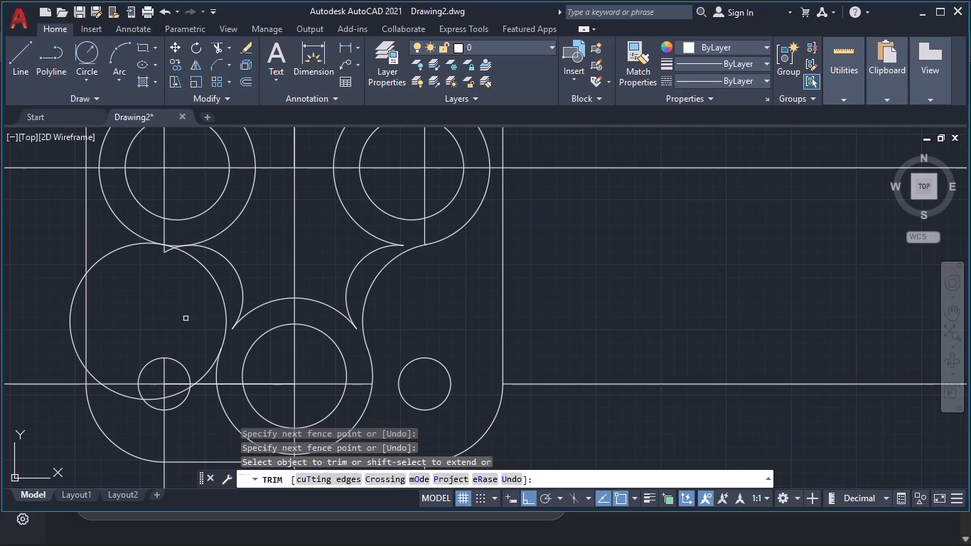
pyautogui.click(166, 253)
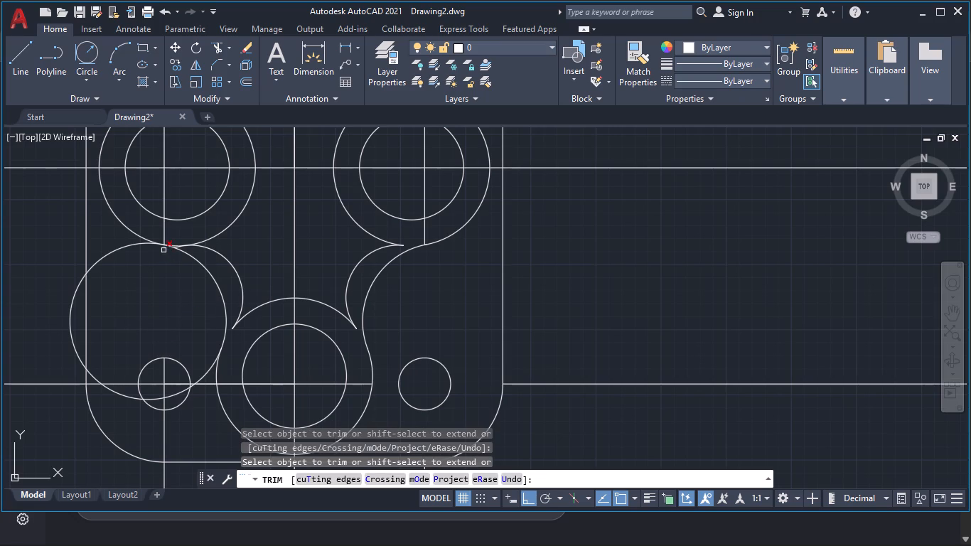
pyautogui.click(163, 250)
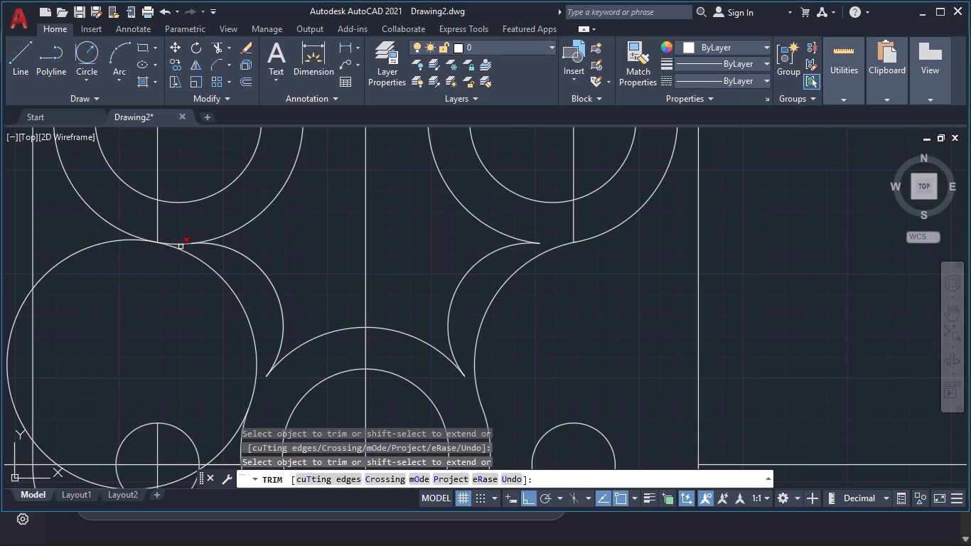
pyautogui.moveTo(198, 253); pyautogui.dragTo(179, 247)
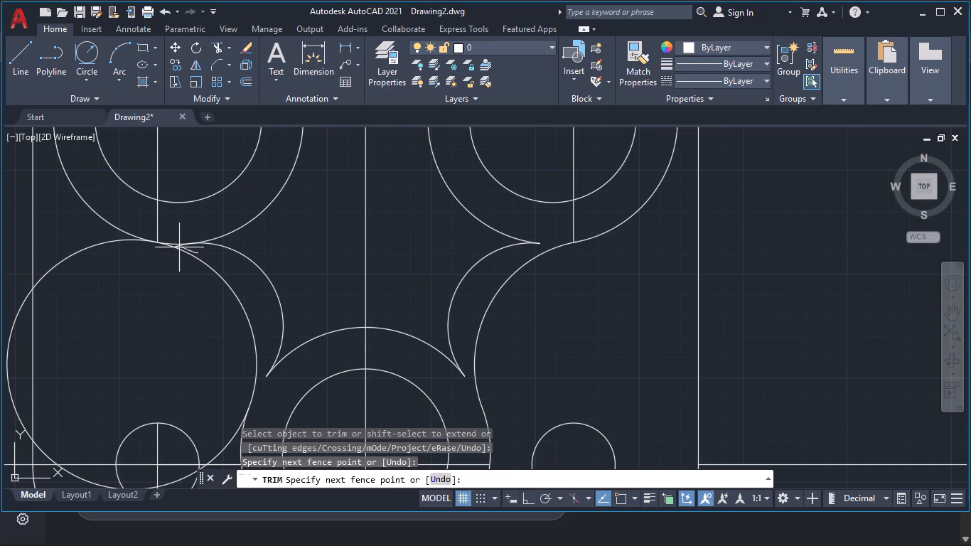
pyautogui.moveTo(179, 247); pyautogui.dragTo(166, 241)
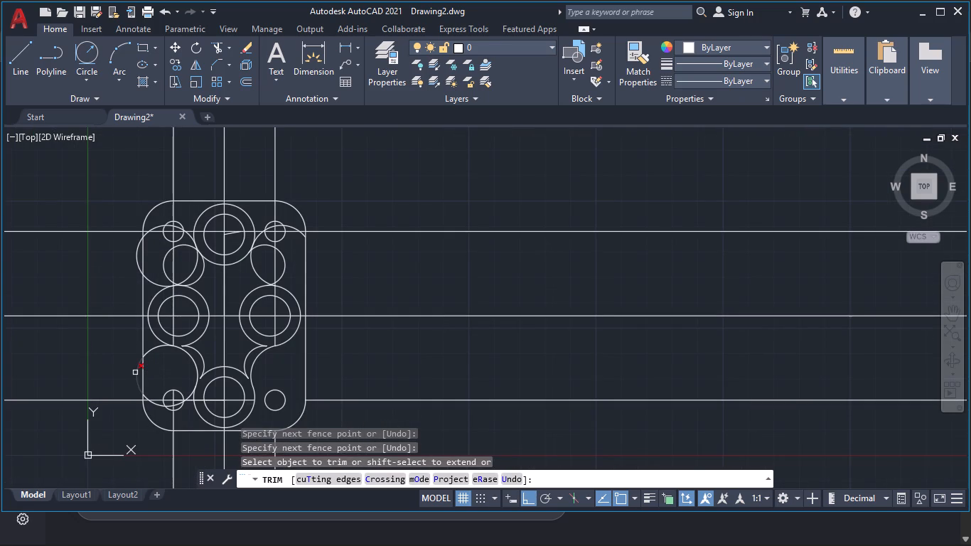
# Trim the lower-left radius 15 tangent circle outside the plate's left edge and along its lower arc, plus the construction lines inside the corner hole.
pyautogui.click(135, 373)
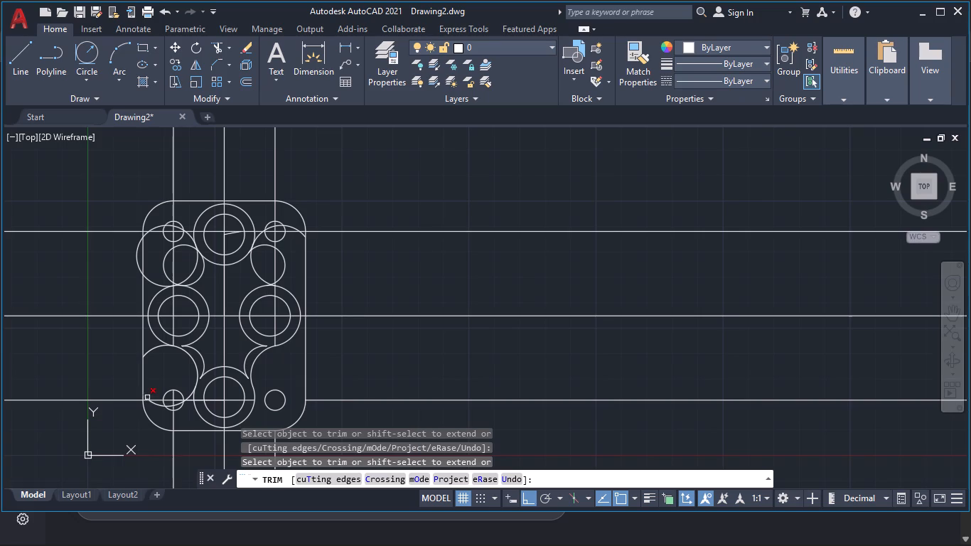
pyautogui.click(147, 397)
pyautogui.click(157, 406)
pyautogui.moveTo(163, 409); pyautogui.dragTo(163, 370)
pyautogui.moveTo(143, 364); pyautogui.dragTo(167, 361)
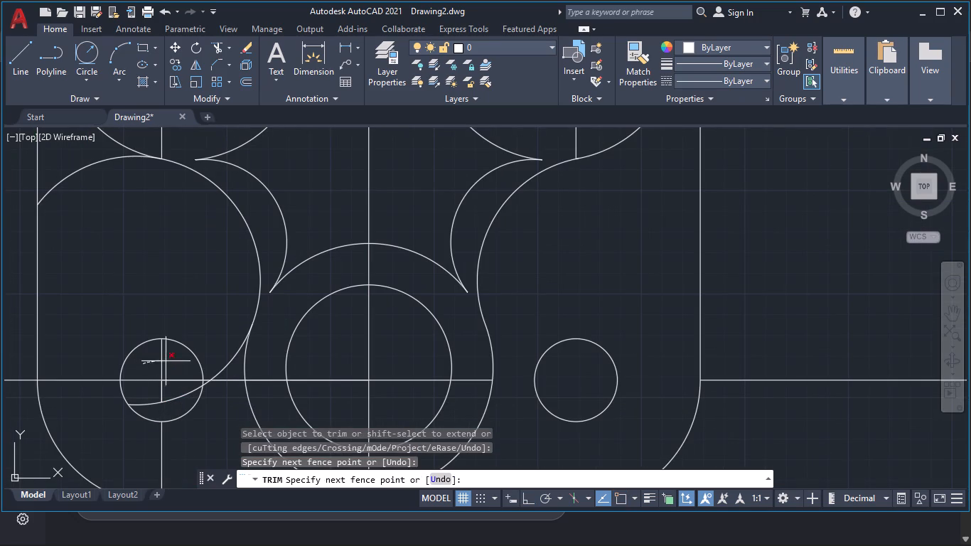
pyautogui.moveTo(167, 361); pyautogui.dragTo(160, 395)
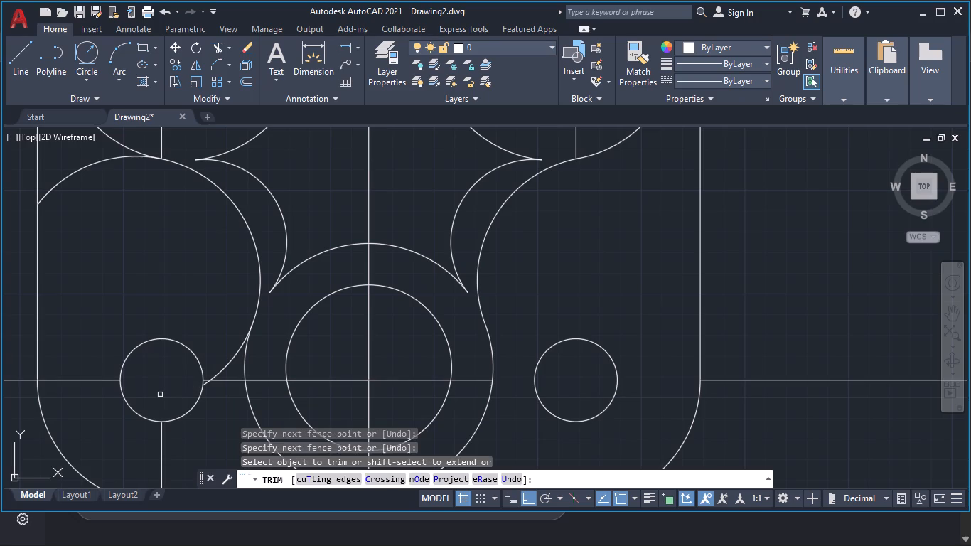
pyautogui.click(207, 383)
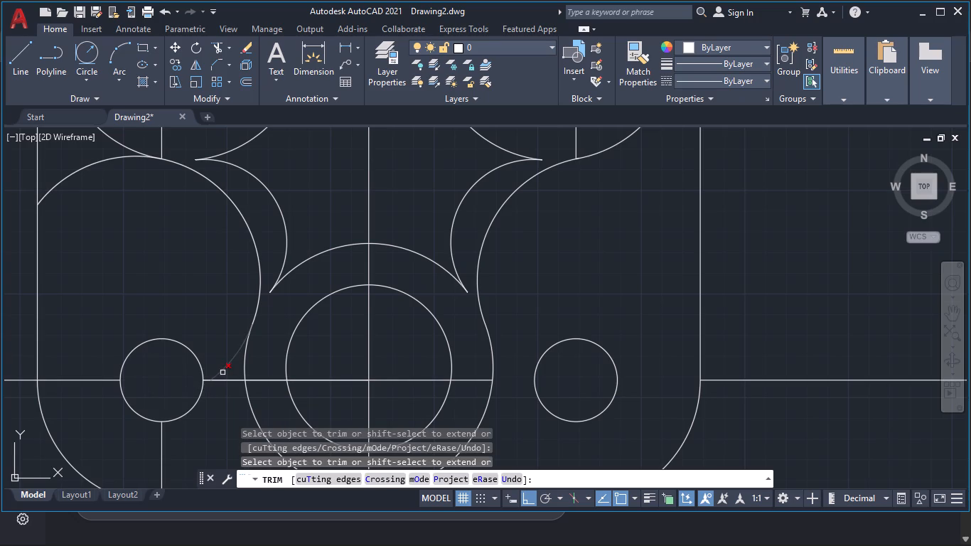
pyautogui.click(222, 373)
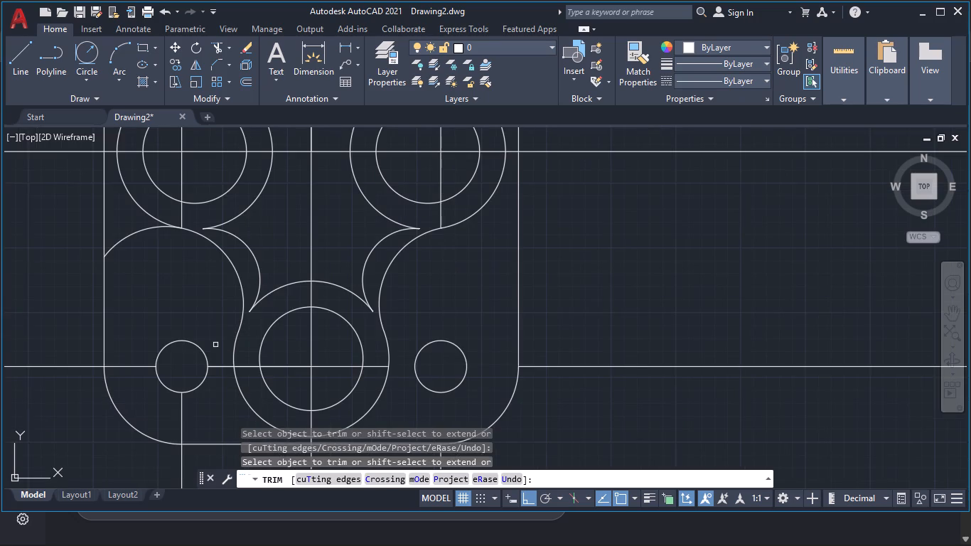
# Trim the construction lines on both sides of and below the lower-left corner hole, within the plate.
pyautogui.moveTo(220, 339); pyautogui.dragTo(178, 405)
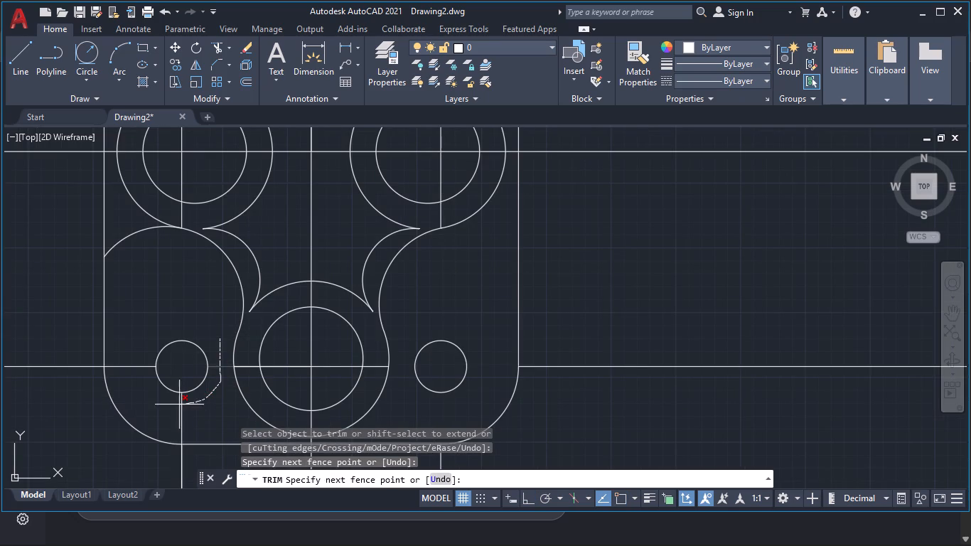
pyautogui.moveTo(178, 405); pyautogui.dragTo(147, 360)
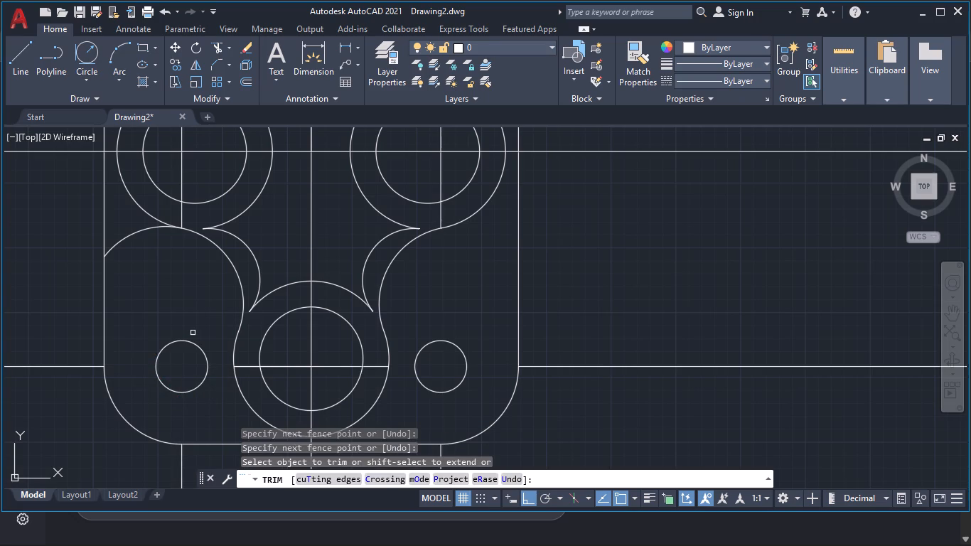
# Trim the horizontal and vertical centre lines through the bottom concentric circles, including the vertical line up to the plate's middle horizontal line.
pyautogui.click(246, 358)
pyautogui.click(255, 380)
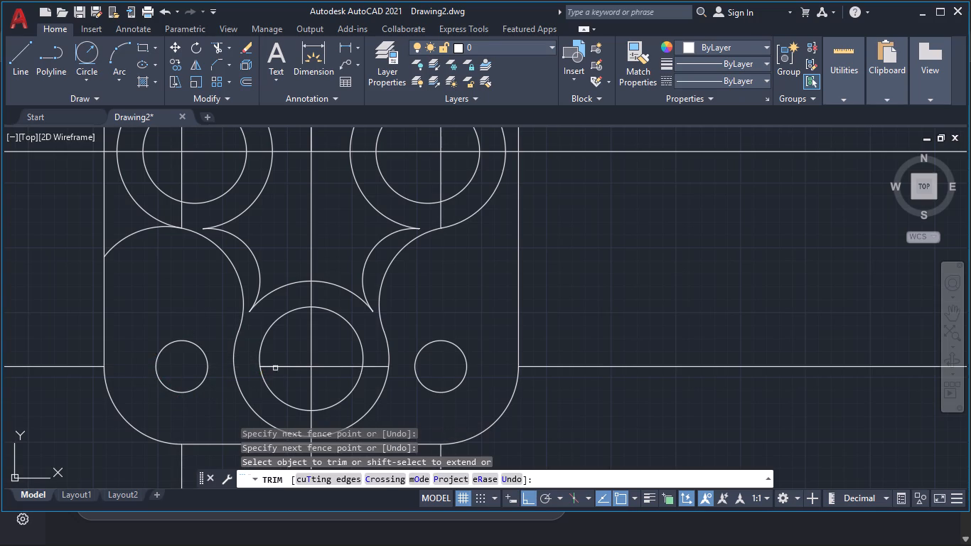
pyautogui.click(281, 363)
pyautogui.click(318, 381)
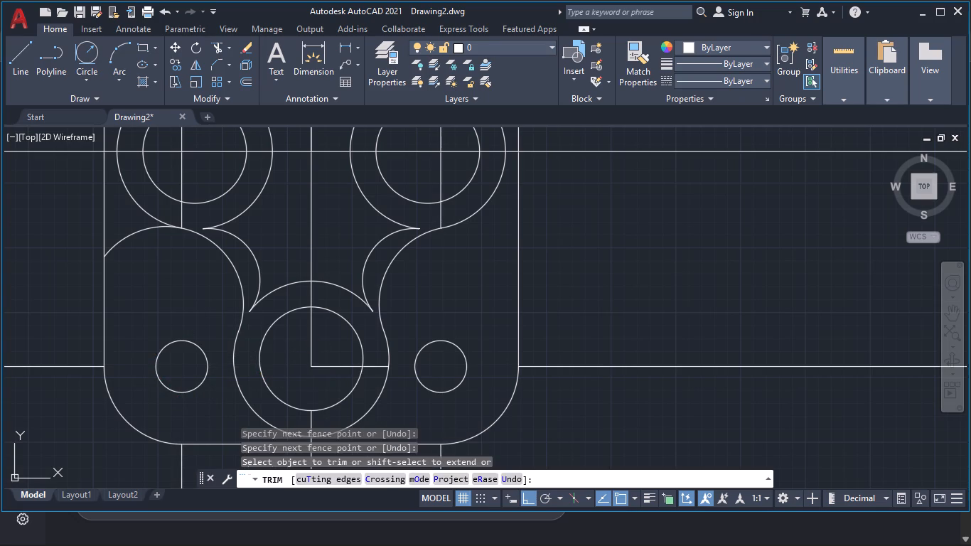
pyautogui.click(304, 345)
pyautogui.click(342, 373)
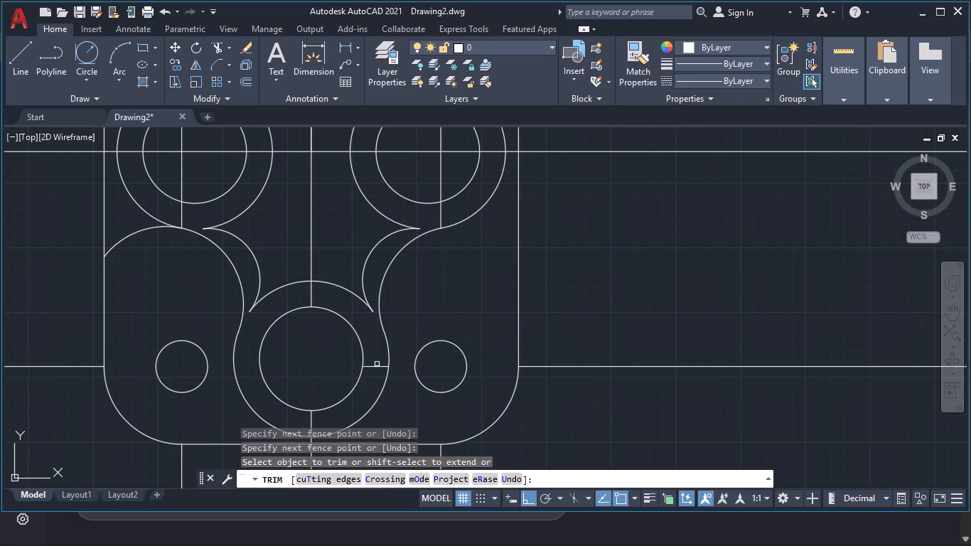
pyautogui.click(375, 361)
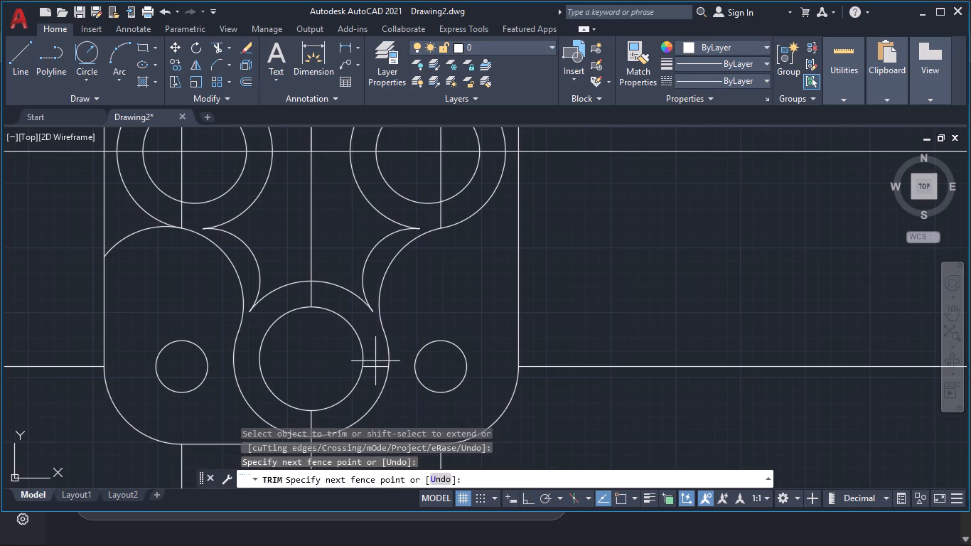
pyautogui.click(374, 380)
pyautogui.click(322, 301)
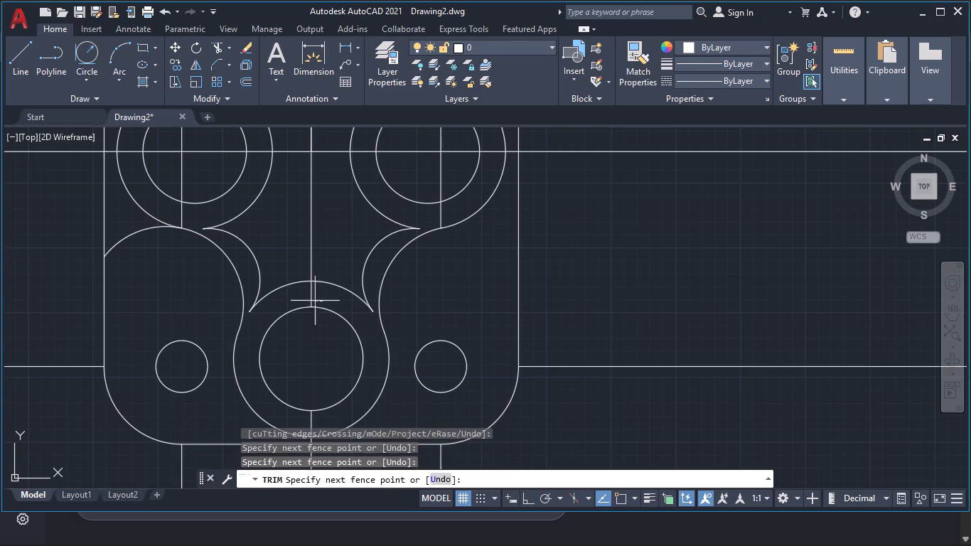
pyautogui.click(304, 298)
pyautogui.click(309, 263)
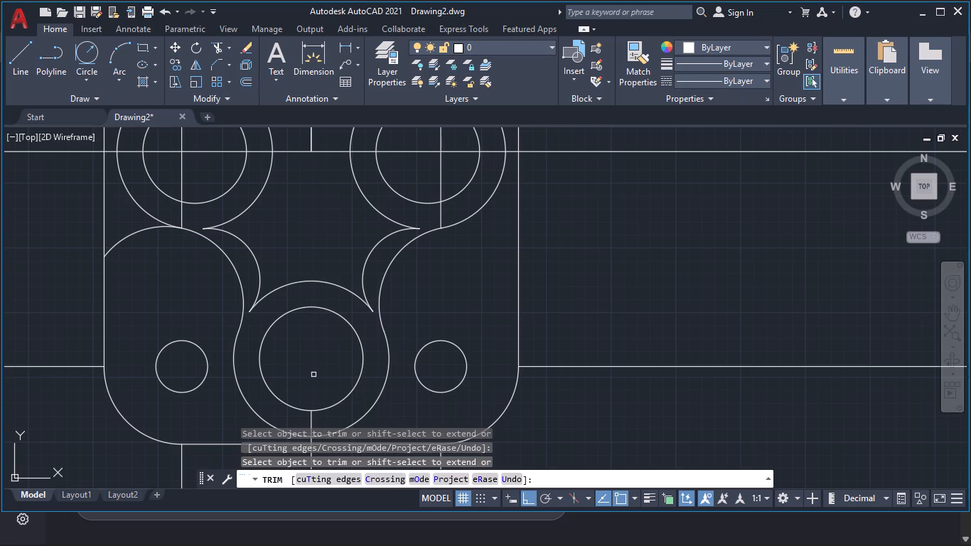
pyautogui.click(311, 424)
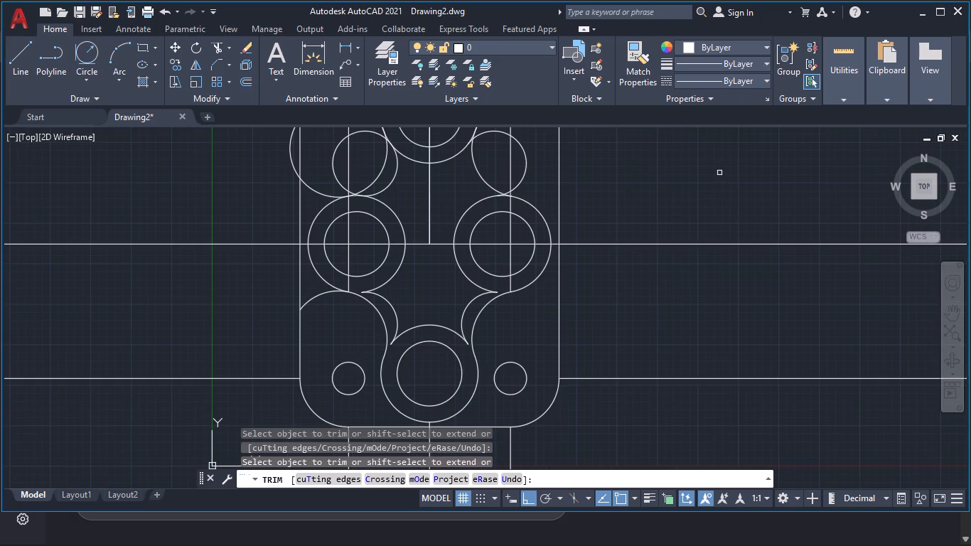
# Trim the construction lines extending beyond all four sides of the plate, plus the short centre line between the bottom outer circle and the bottom edge.
pyautogui.moveTo(717, 375); pyautogui.dragTo(495, 382)
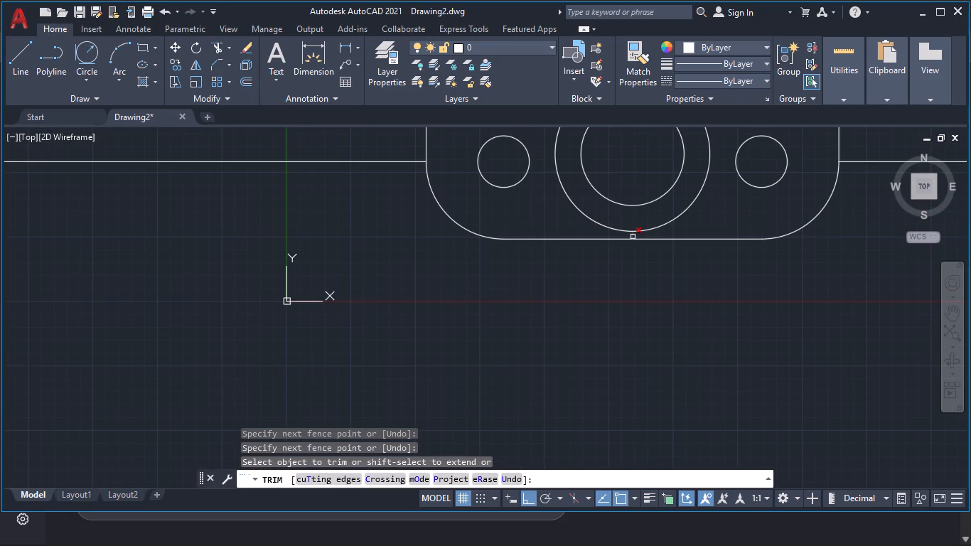
pyautogui.click(633, 237)
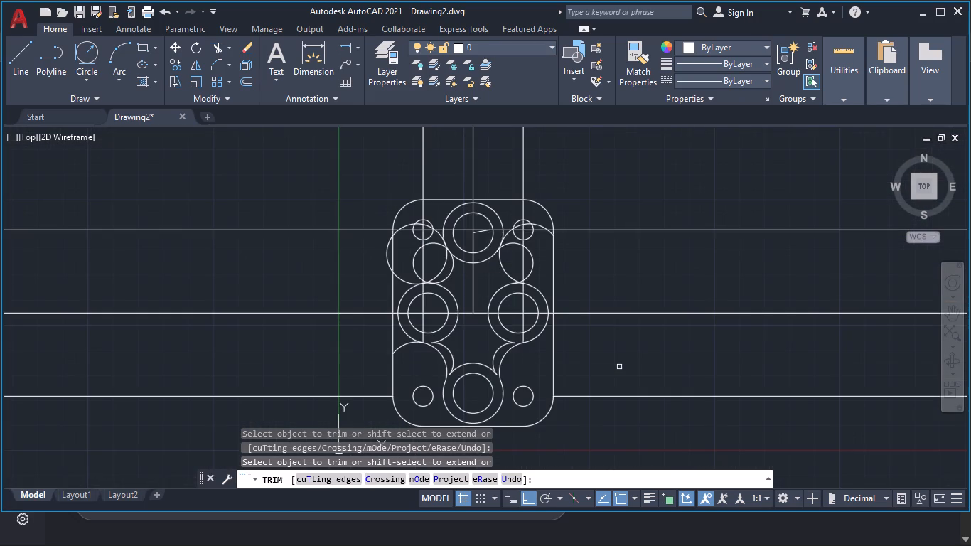
pyautogui.moveTo(621, 198); pyautogui.dragTo(652, 417)
pyautogui.moveTo(602, 175); pyautogui.dragTo(294, 223)
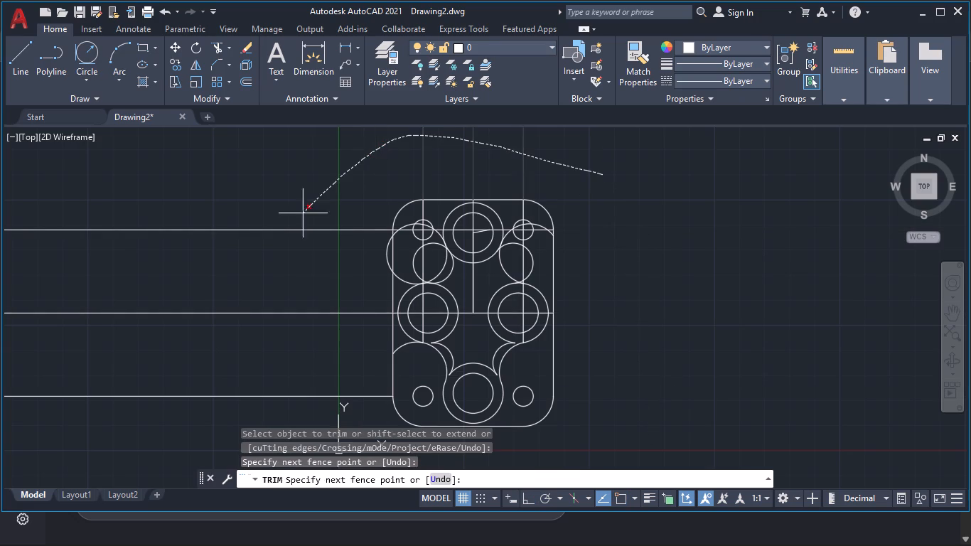
pyautogui.moveTo(294, 223); pyautogui.dragTo(331, 426)
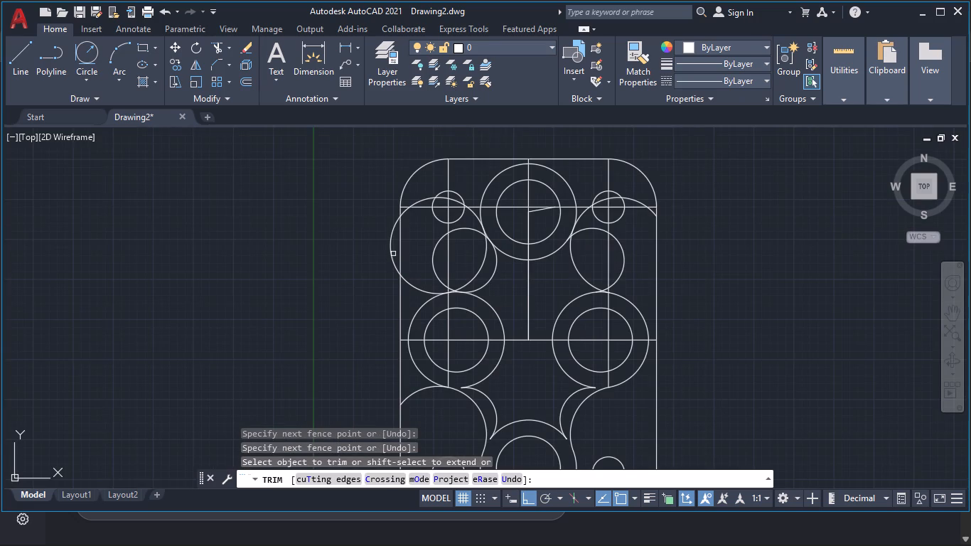
# Trim the upper-left radius 15 circle outside the plate's left edge and along its left and lower arcs, plus the horizontal line beside the corner hole.
pyautogui.click(390, 248)
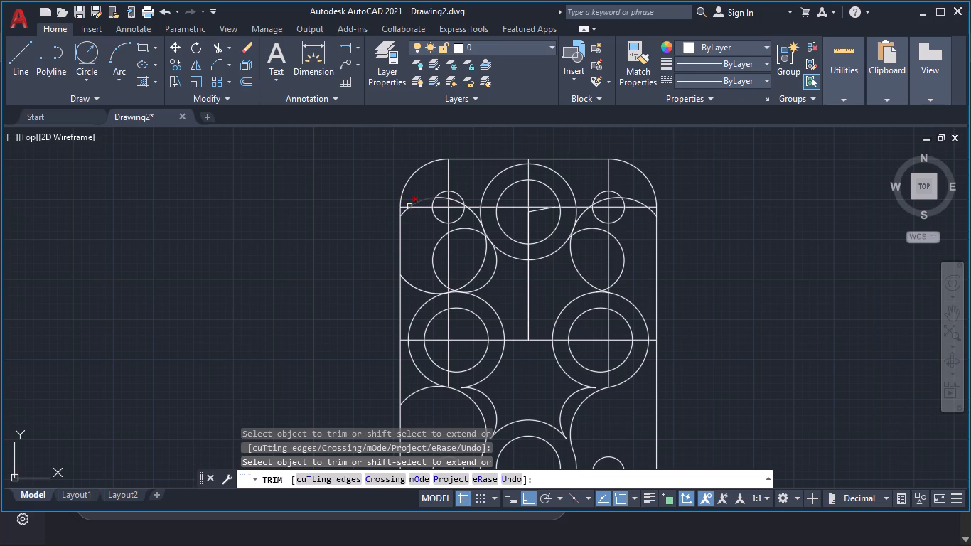
pyautogui.moveTo(418, 188); pyautogui.dragTo(414, 287)
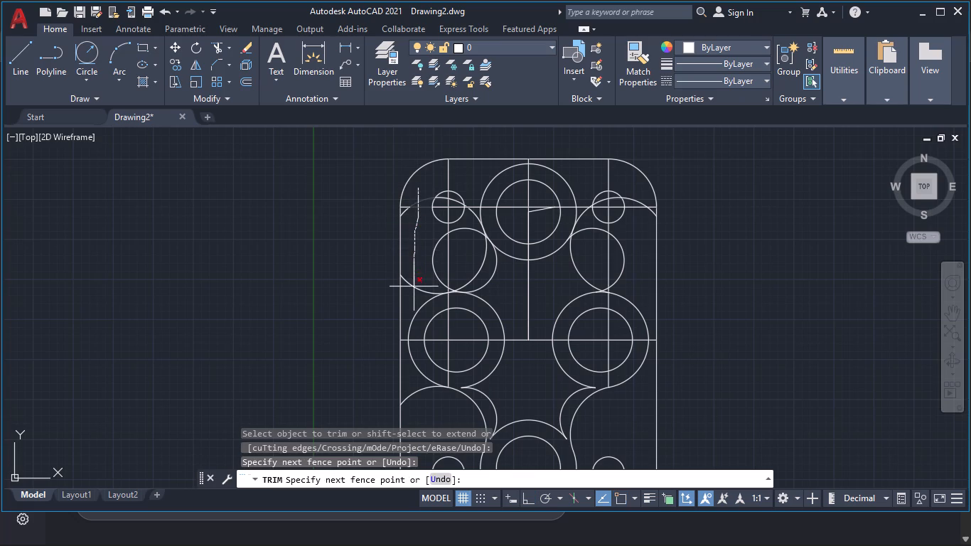
pyautogui.moveTo(414, 287); pyautogui.dragTo(412, 301)
pyautogui.click(405, 210)
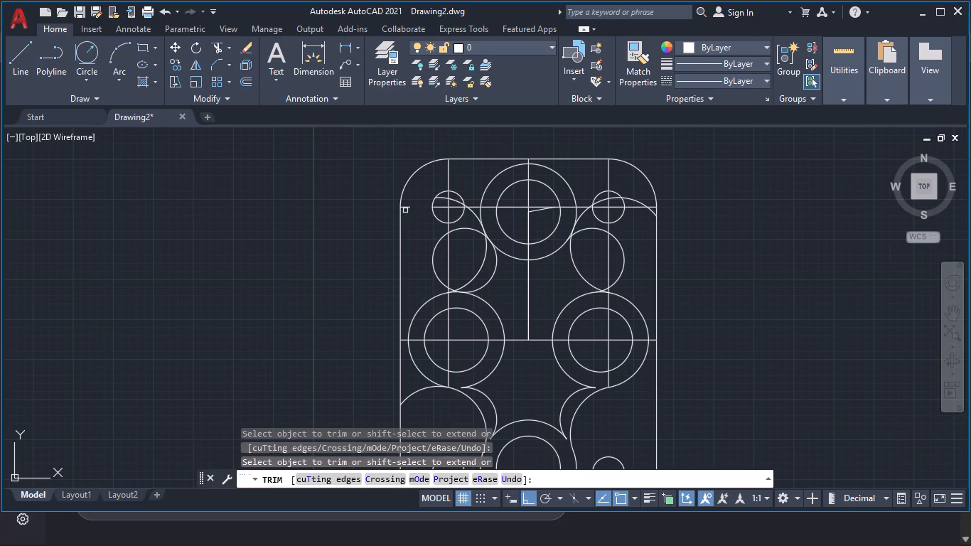
pyautogui.click(405, 207)
# Trim the upper-right radius 15 circle's arc and the horizontal construction line between the corner hole and the plate's right edge.
pyautogui.moveTo(633, 194); pyautogui.dragTo(644, 296)
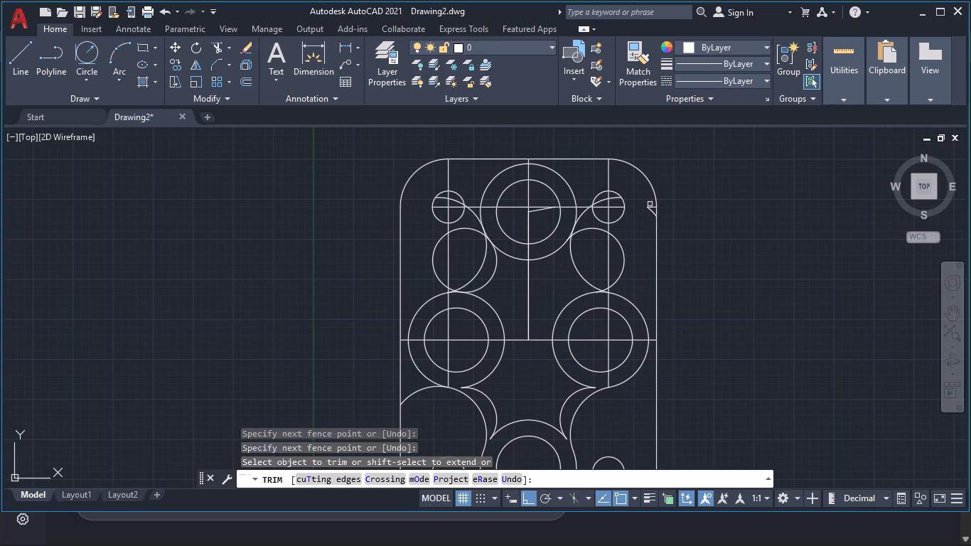
pyautogui.moveTo(650, 200); pyautogui.dragTo(652, 215)
# Trim the construction lines and arc segments inside the upper-right and upper-left corner holes.
pyautogui.click(615, 208)
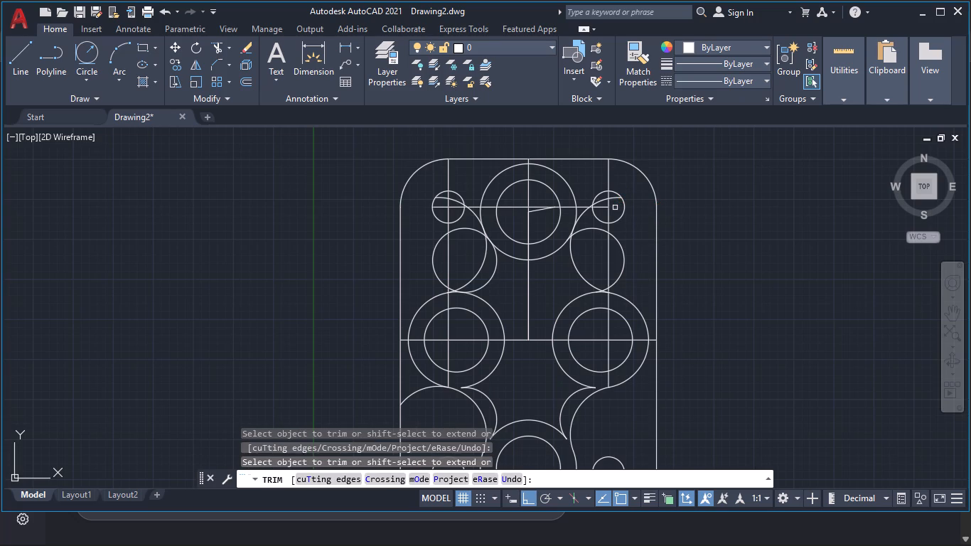
pyautogui.moveTo(616, 208); pyautogui.dragTo(616, 200)
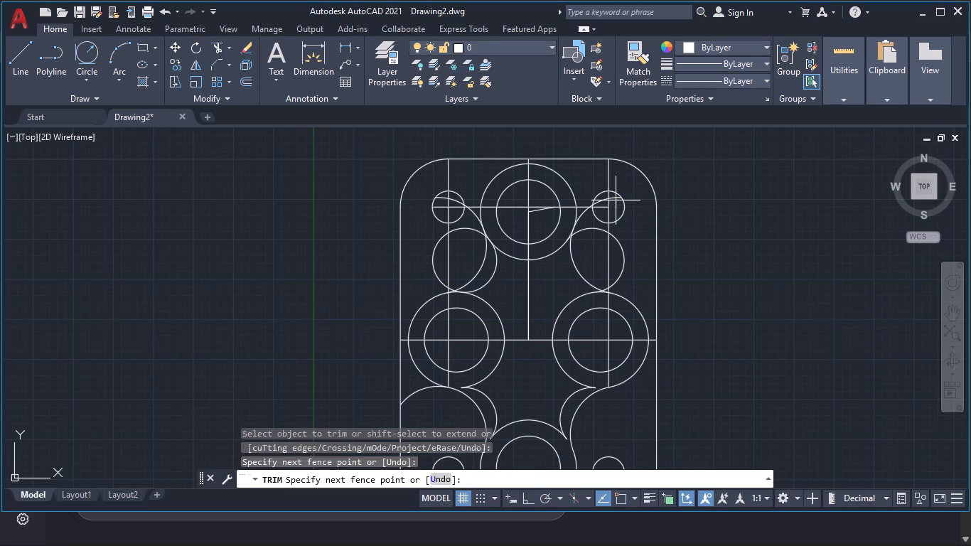
pyautogui.moveTo(616, 200); pyautogui.dragTo(613, 205)
pyautogui.moveTo(613, 205); pyautogui.dragTo(605, 208)
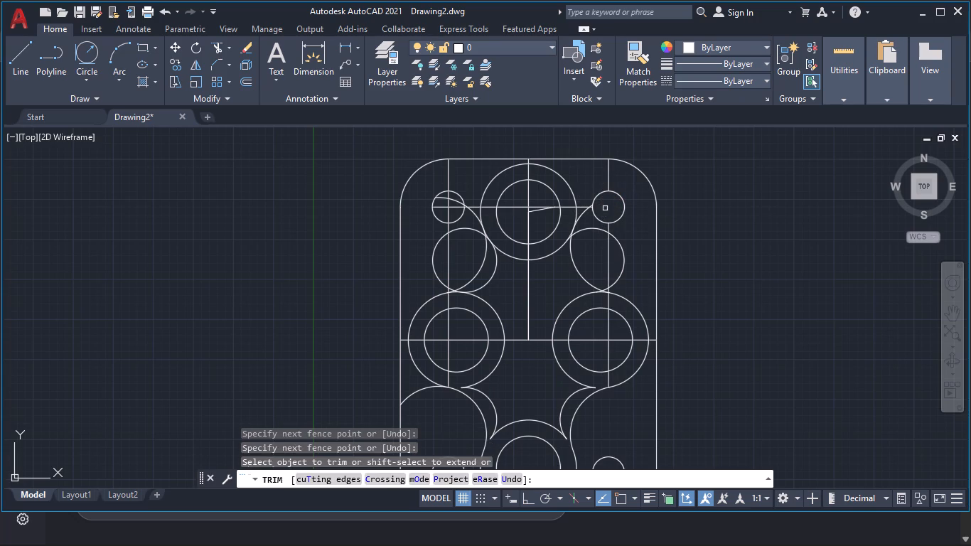
pyautogui.click(439, 205)
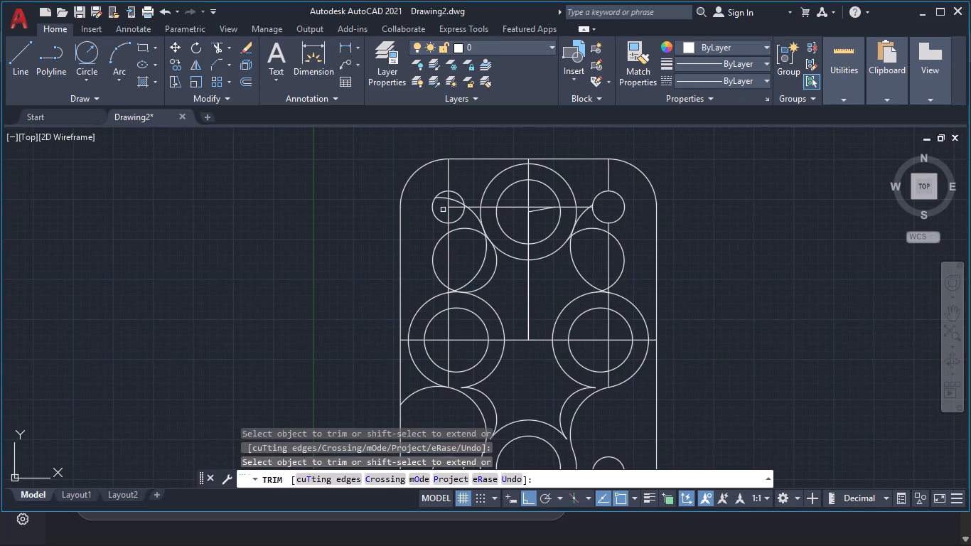
pyautogui.moveTo(443, 210); pyautogui.dragTo(454, 199)
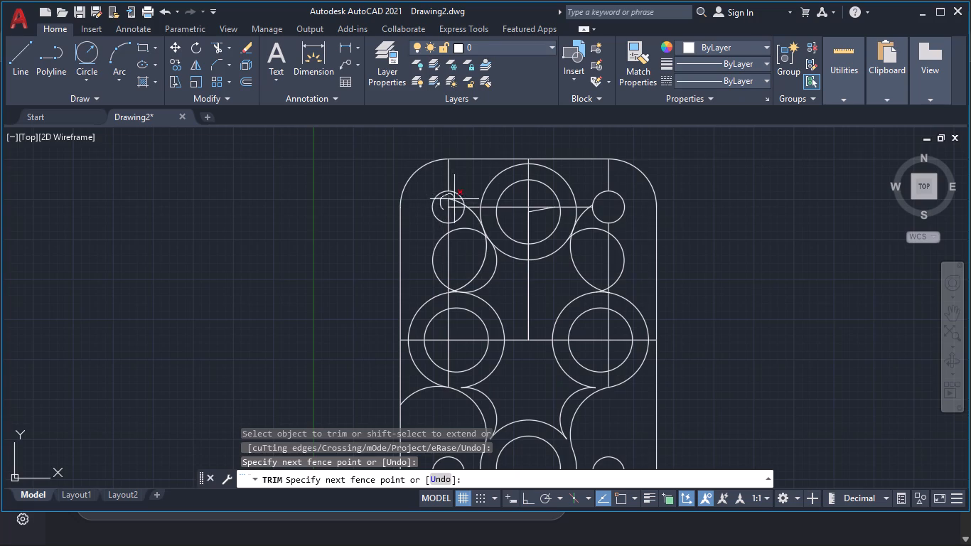
pyautogui.moveTo(454, 199); pyautogui.dragTo(450, 217)
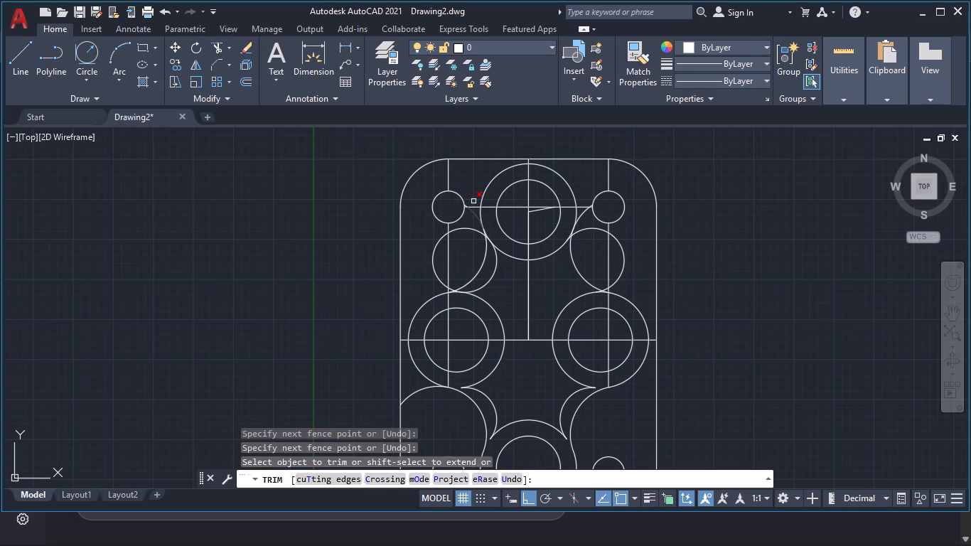
# Trim the arc and the horizontal construction line between the upper-left corner hole and the top outer circle.
pyautogui.moveTo(473, 200); pyautogui.dragTo(468, 221)
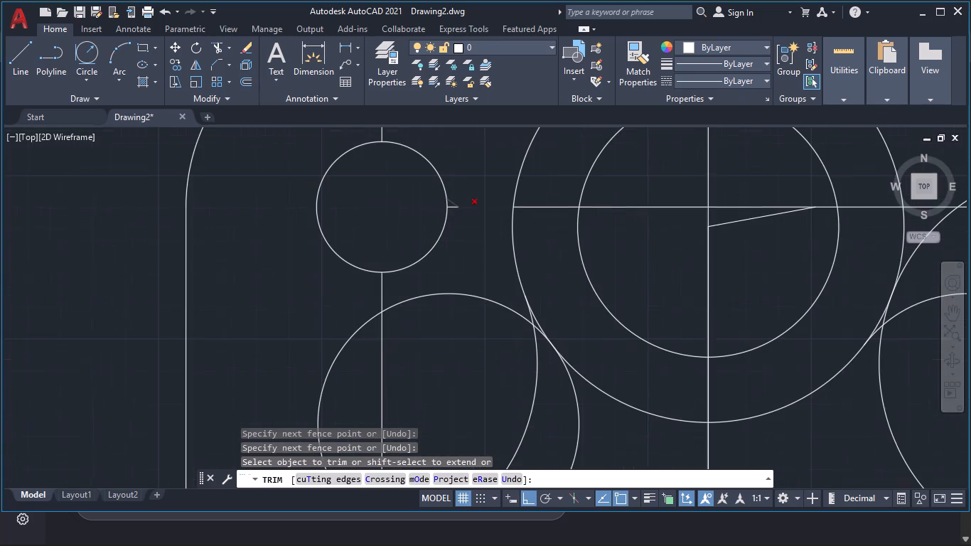
pyautogui.click(455, 205)
pyautogui.click(454, 210)
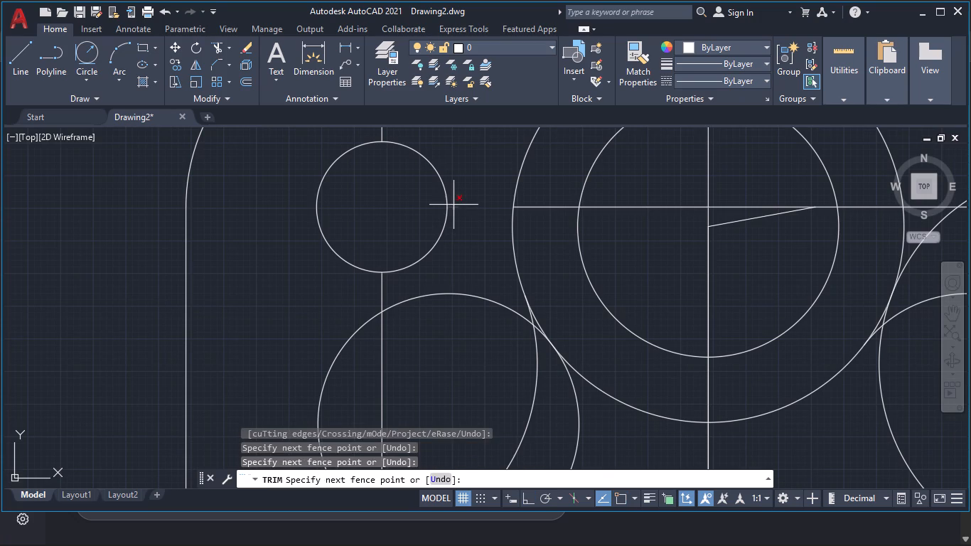
pyautogui.click(454, 203)
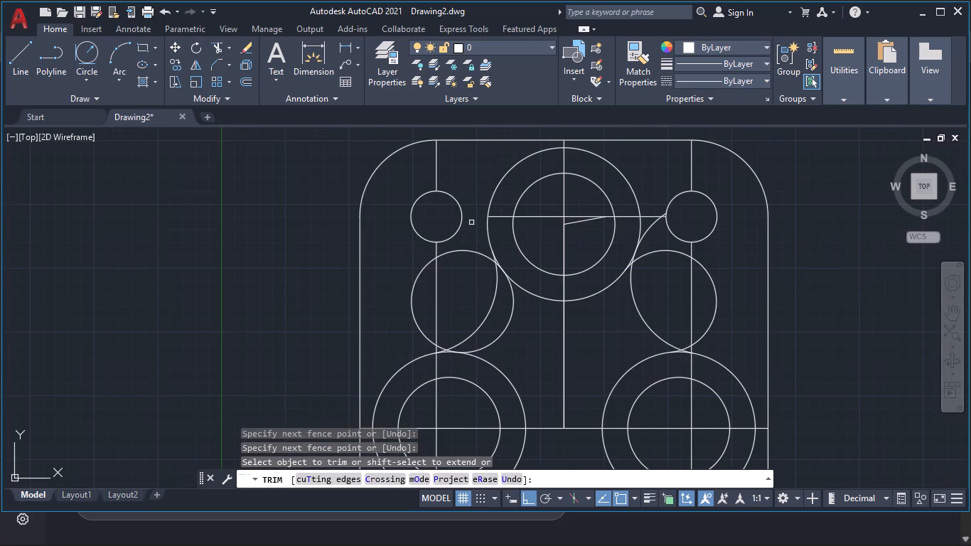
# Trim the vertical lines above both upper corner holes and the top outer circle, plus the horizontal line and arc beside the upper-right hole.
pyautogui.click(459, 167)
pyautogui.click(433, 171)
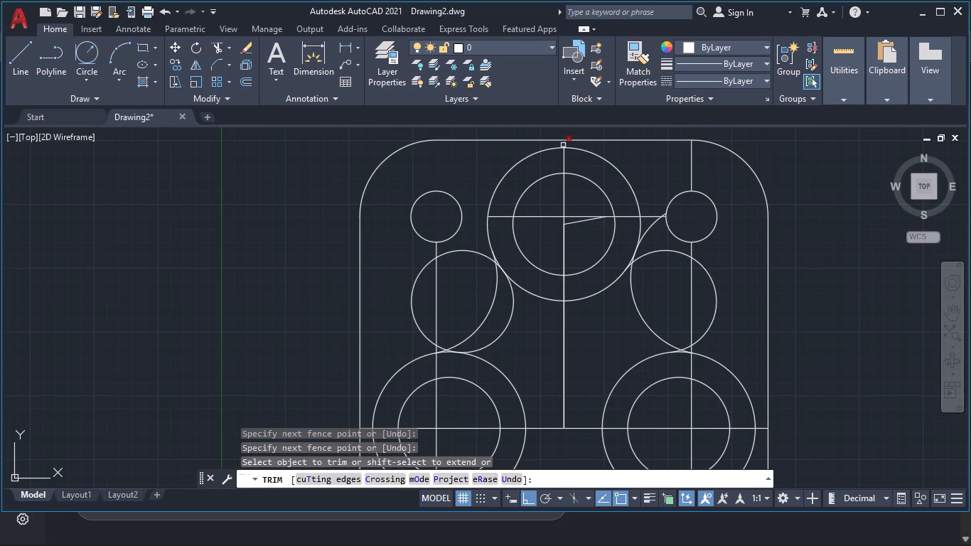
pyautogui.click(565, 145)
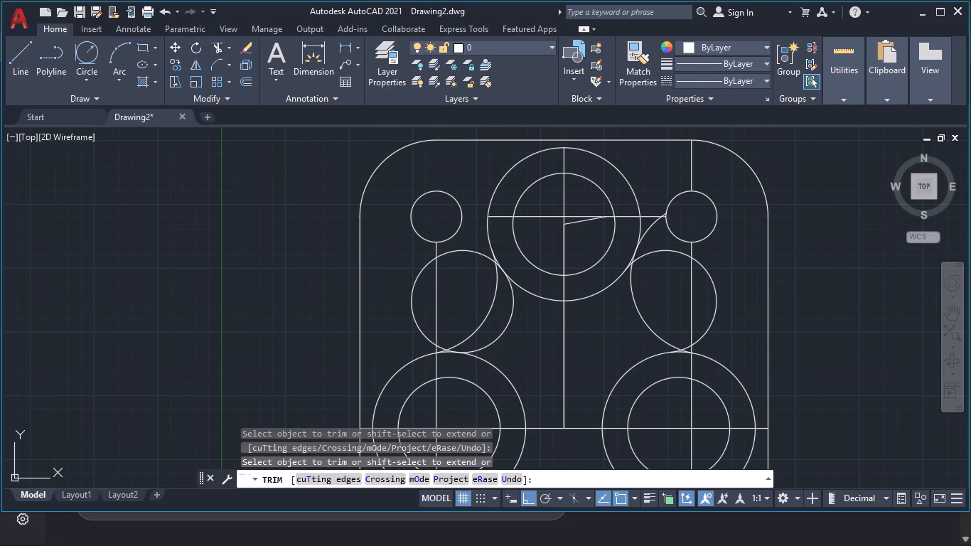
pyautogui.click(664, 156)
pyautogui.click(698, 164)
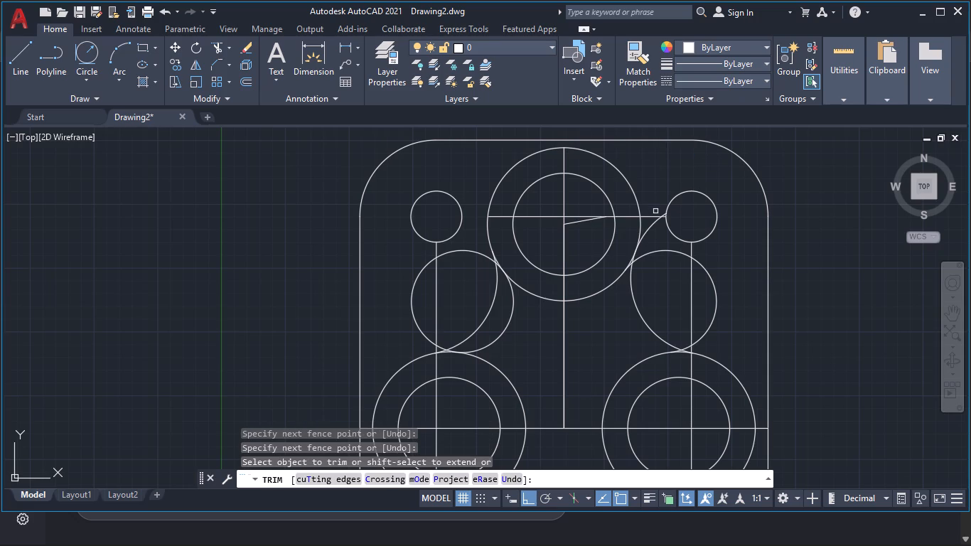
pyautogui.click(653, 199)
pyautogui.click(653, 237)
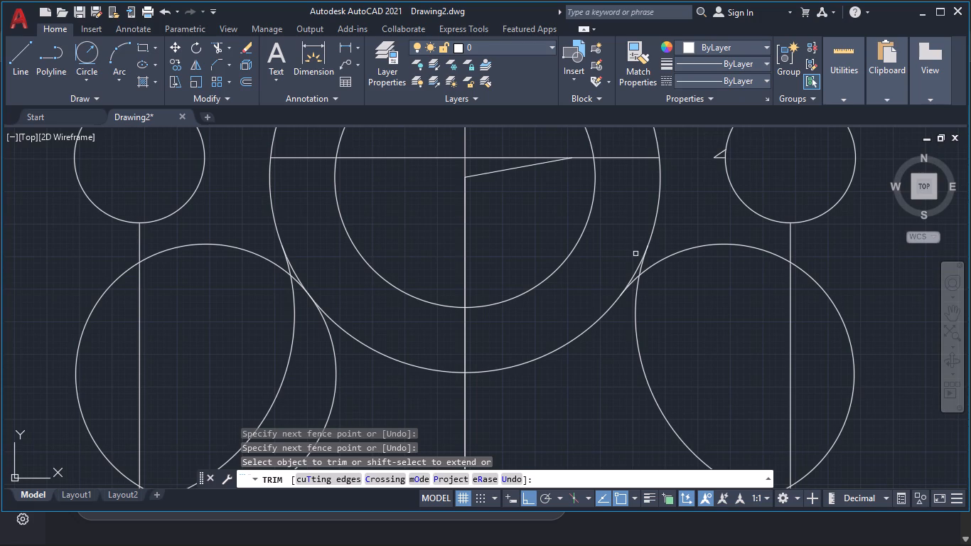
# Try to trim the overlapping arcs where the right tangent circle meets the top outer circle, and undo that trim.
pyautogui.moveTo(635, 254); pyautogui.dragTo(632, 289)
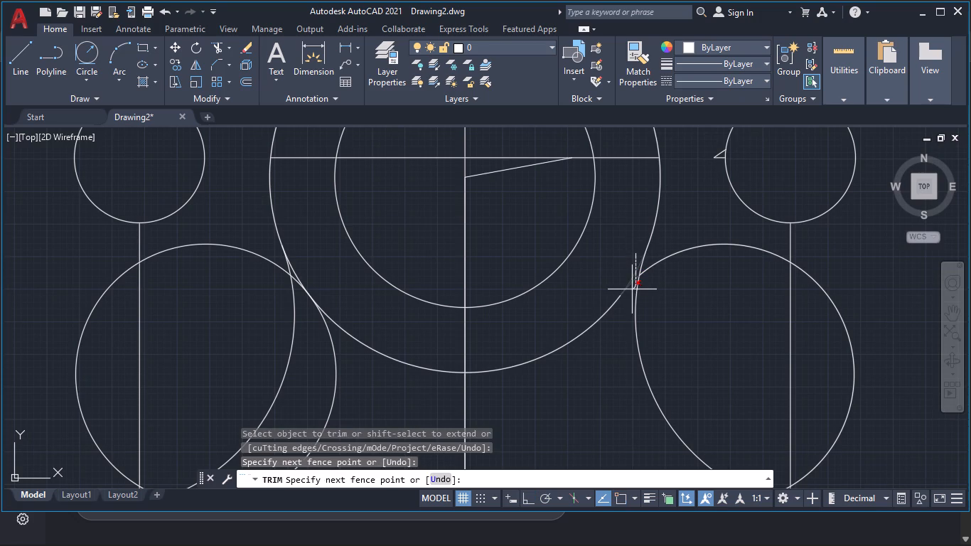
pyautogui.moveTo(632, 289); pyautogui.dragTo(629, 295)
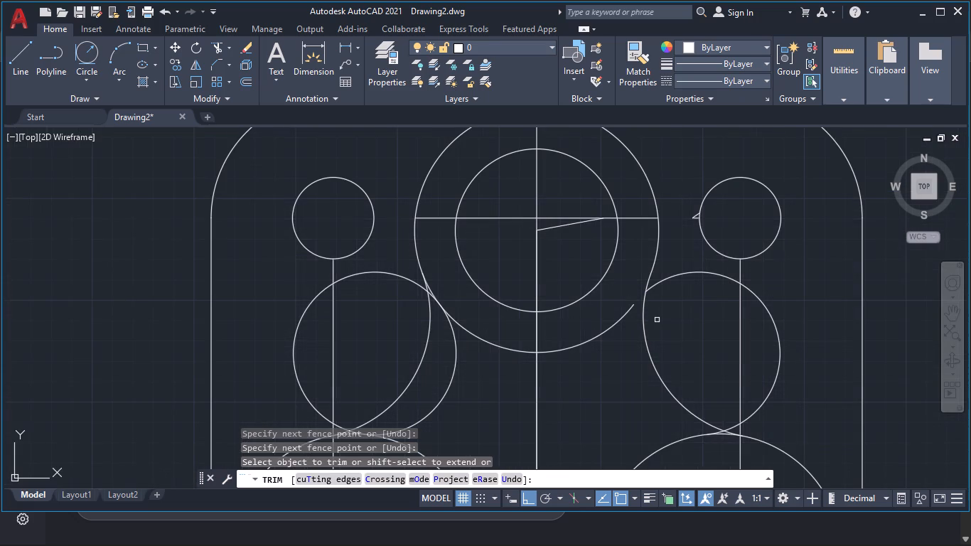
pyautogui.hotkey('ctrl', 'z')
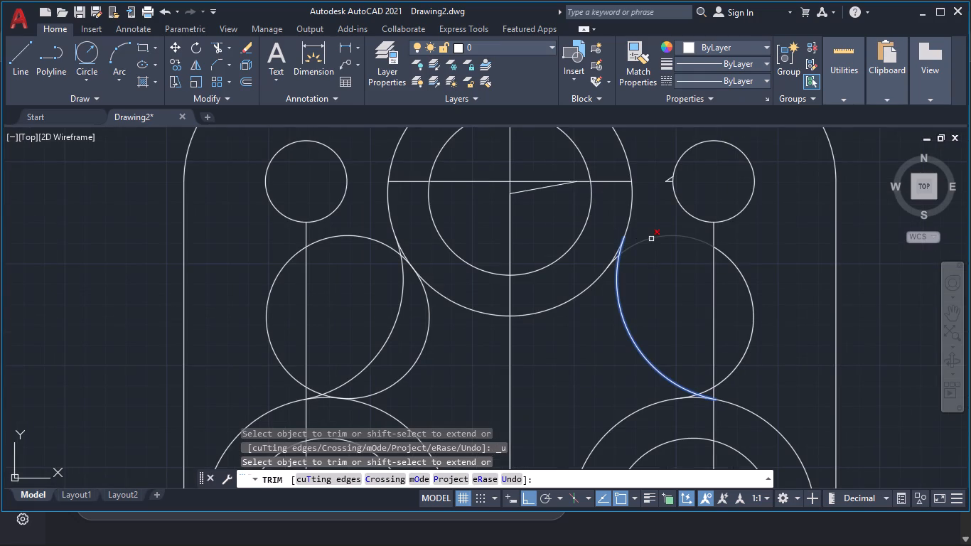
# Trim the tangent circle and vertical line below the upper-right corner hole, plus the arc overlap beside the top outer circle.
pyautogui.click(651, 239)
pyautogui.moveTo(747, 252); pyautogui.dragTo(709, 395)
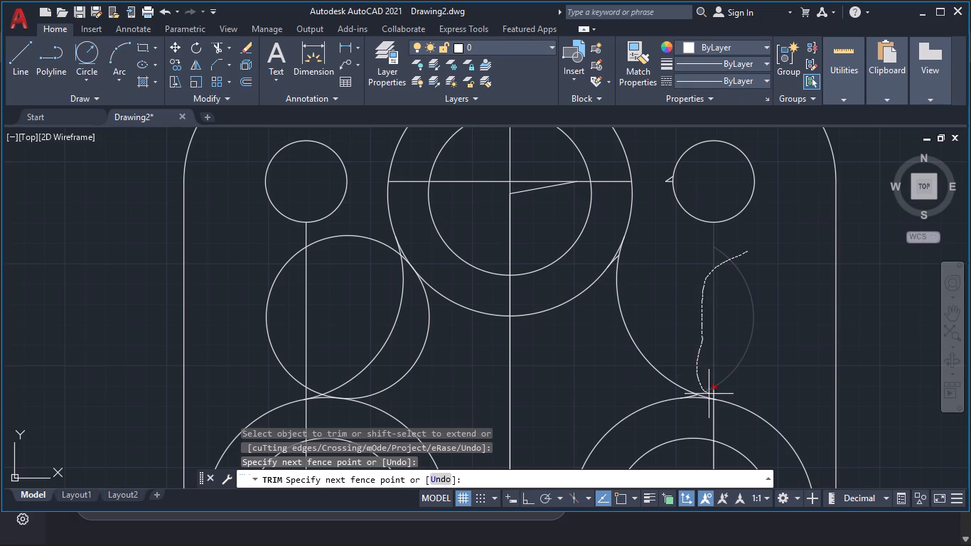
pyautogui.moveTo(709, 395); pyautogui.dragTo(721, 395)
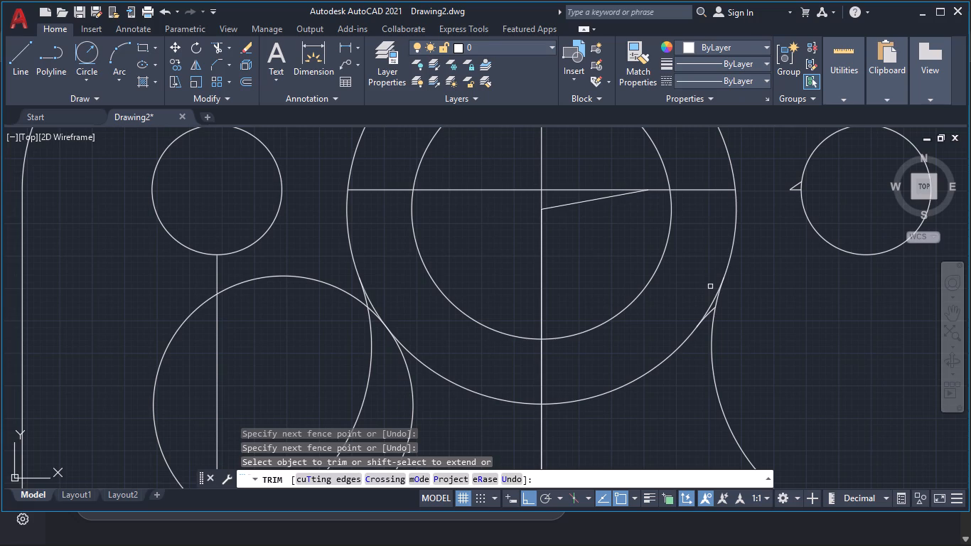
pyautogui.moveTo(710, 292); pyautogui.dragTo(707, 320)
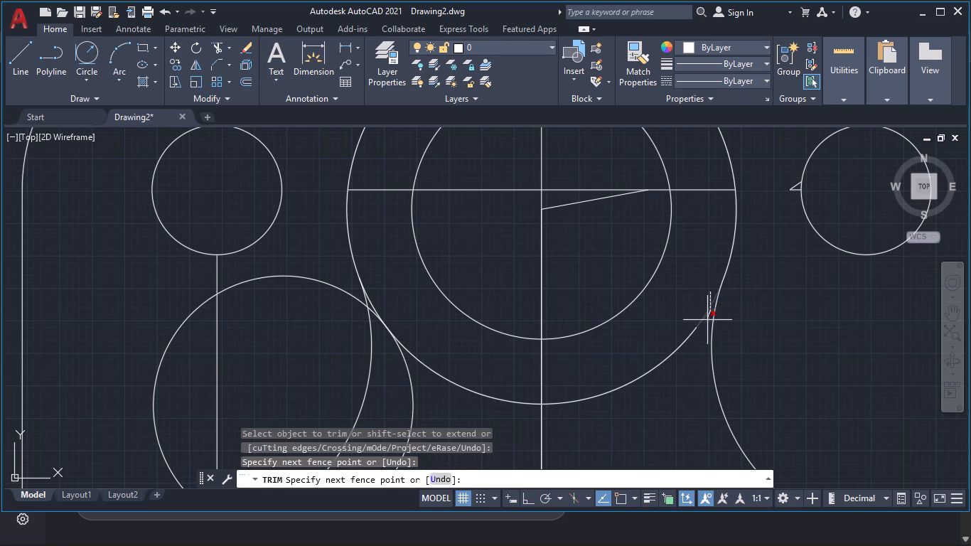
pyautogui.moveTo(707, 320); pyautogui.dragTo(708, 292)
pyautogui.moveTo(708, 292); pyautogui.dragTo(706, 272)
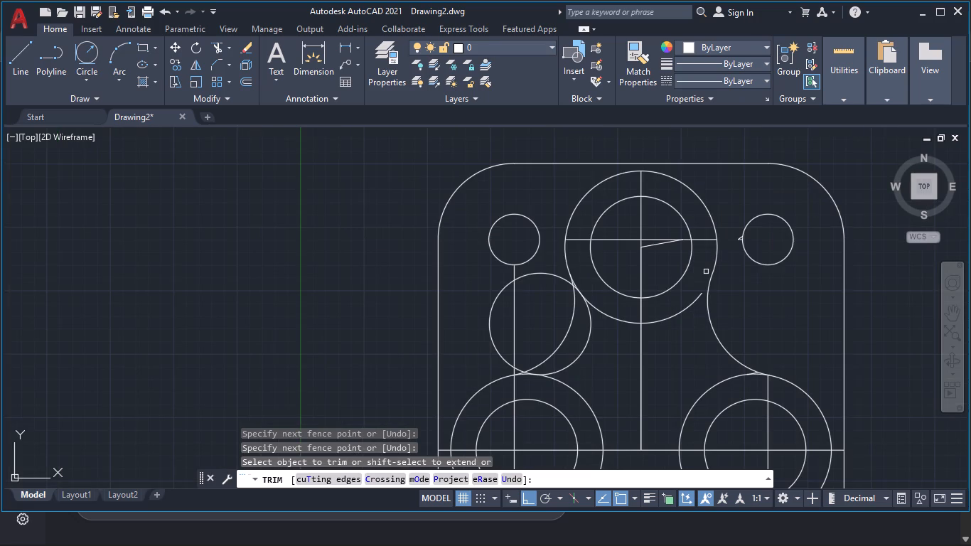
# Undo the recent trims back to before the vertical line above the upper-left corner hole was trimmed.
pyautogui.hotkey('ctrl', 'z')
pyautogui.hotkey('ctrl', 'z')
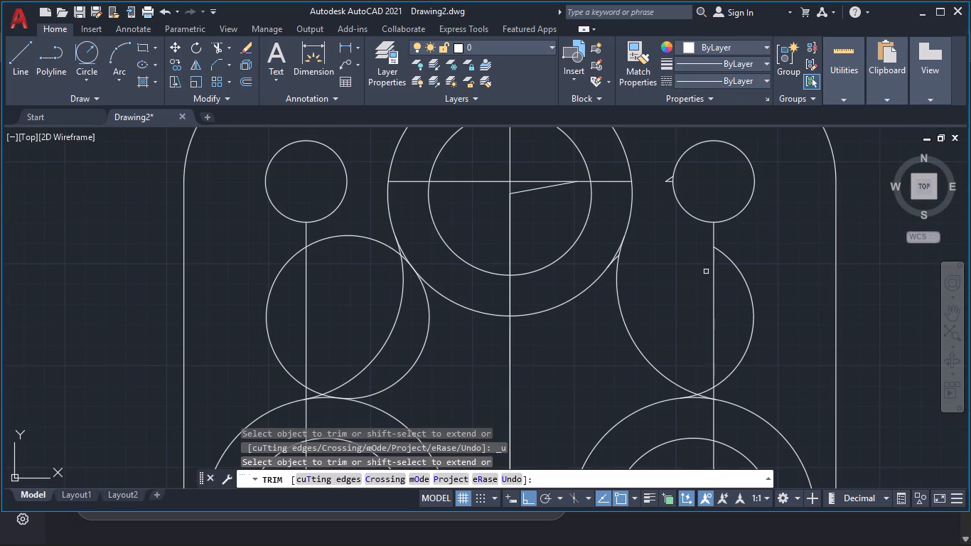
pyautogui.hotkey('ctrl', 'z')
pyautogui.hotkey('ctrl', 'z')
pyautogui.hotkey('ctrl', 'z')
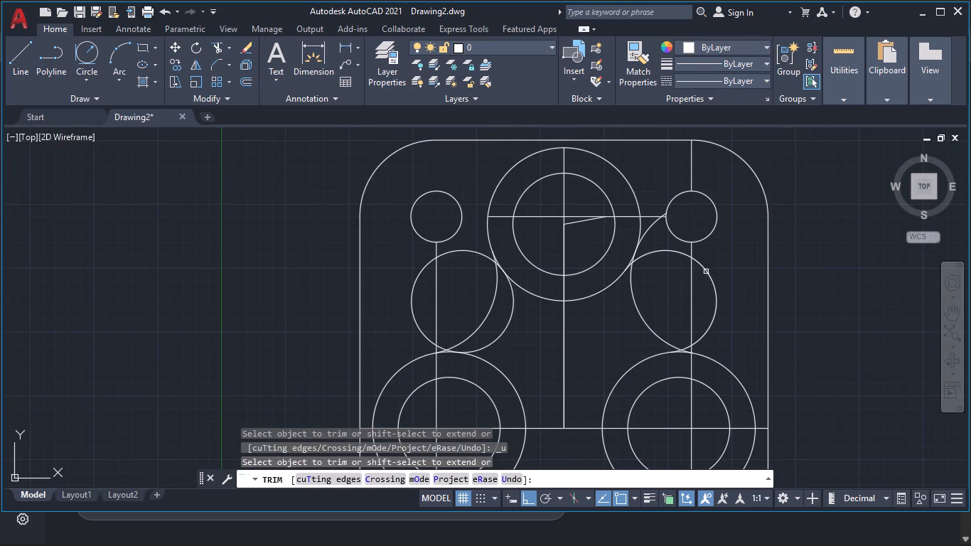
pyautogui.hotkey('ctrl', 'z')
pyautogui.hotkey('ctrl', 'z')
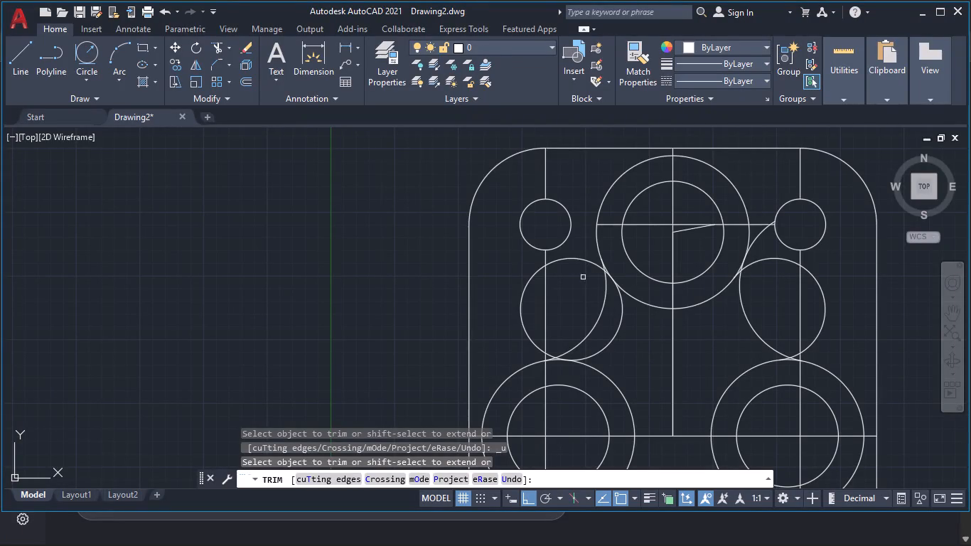
# Trim the outward arcs of the tangent circle below the upper-left corner hole, plus the vertical line below and above that hole.
pyautogui.click(579, 245)
pyautogui.click(518, 343)
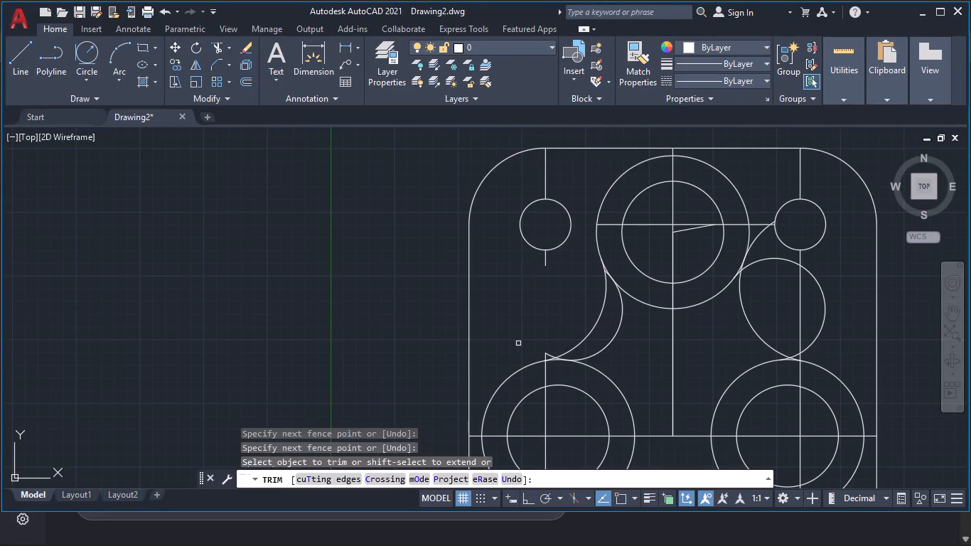
pyautogui.click(545, 263)
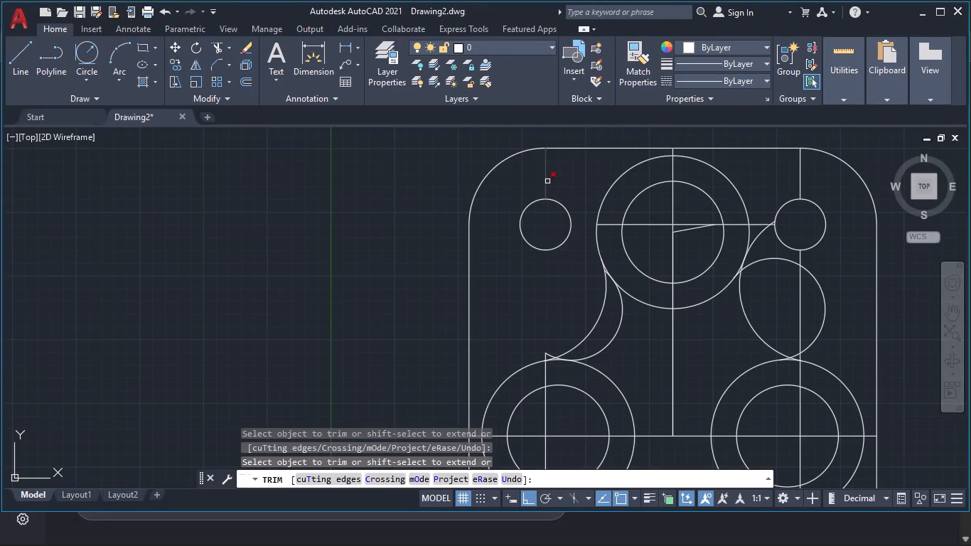
pyautogui.click(547, 181)
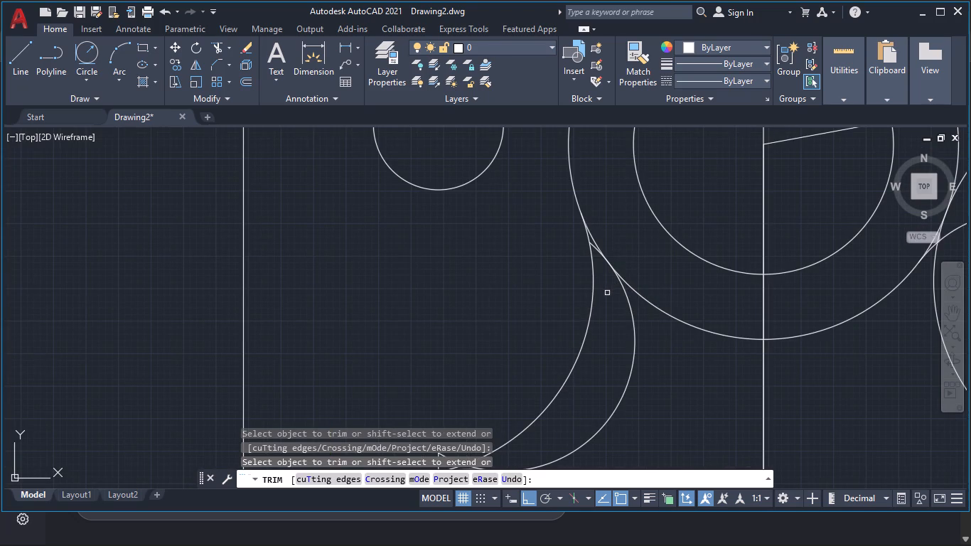
# Trim the overlapping arc pieces where the left tangent circle meets the top outer circle.
pyautogui.click(607, 293)
pyautogui.click(597, 230)
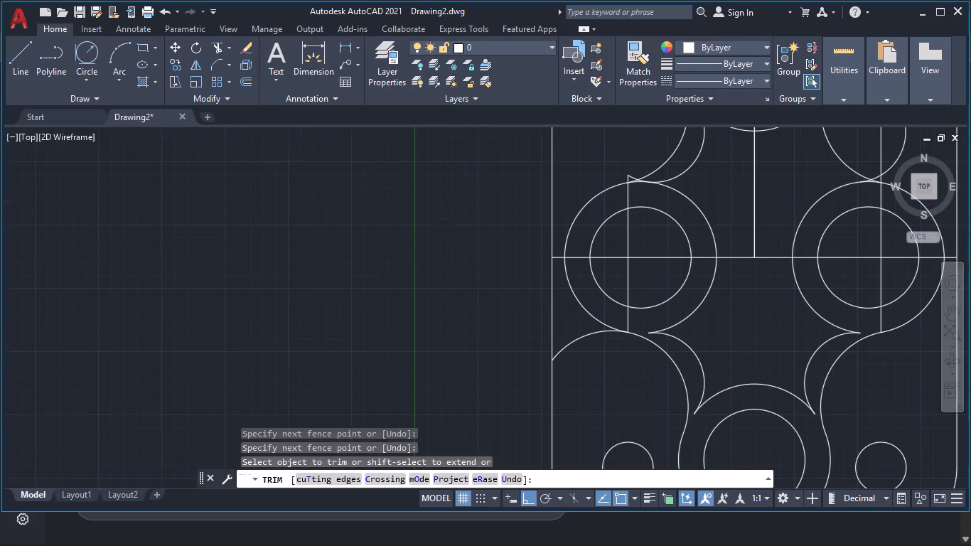
# Trim the large arc between the plate's left edge and the bottom of the left middle outer circle.
pyautogui.click(608, 378)
pyautogui.click(572, 331)
# Trim the horizontal and vertical construction lines crossing the left middle concentric circles, including the piece reaching the plate's left edge.
pyautogui.click(558, 259)
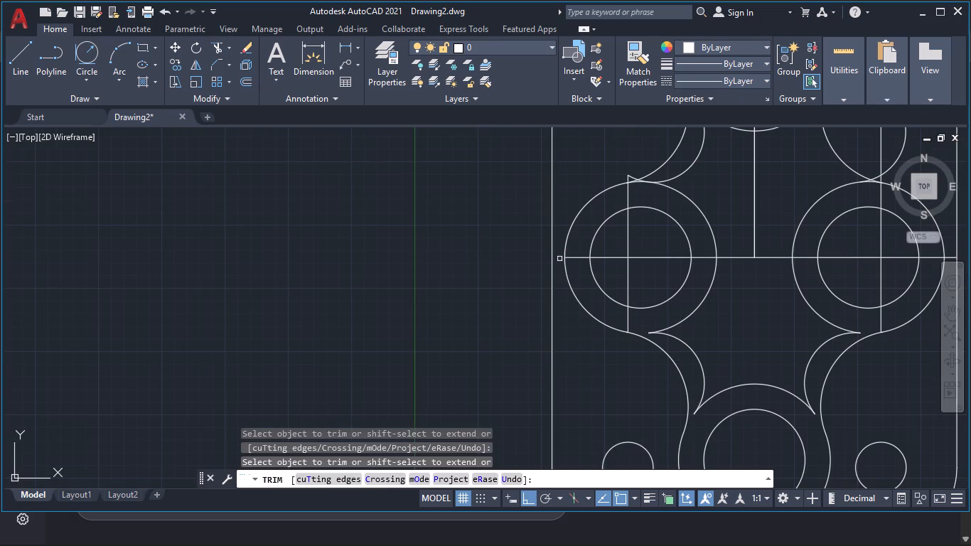
pyautogui.click(574, 258)
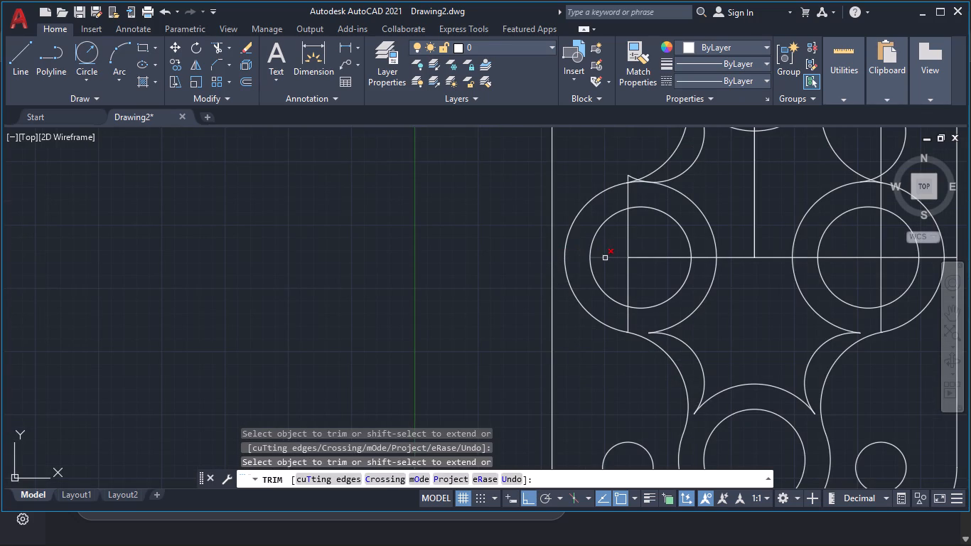
pyautogui.click(605, 258)
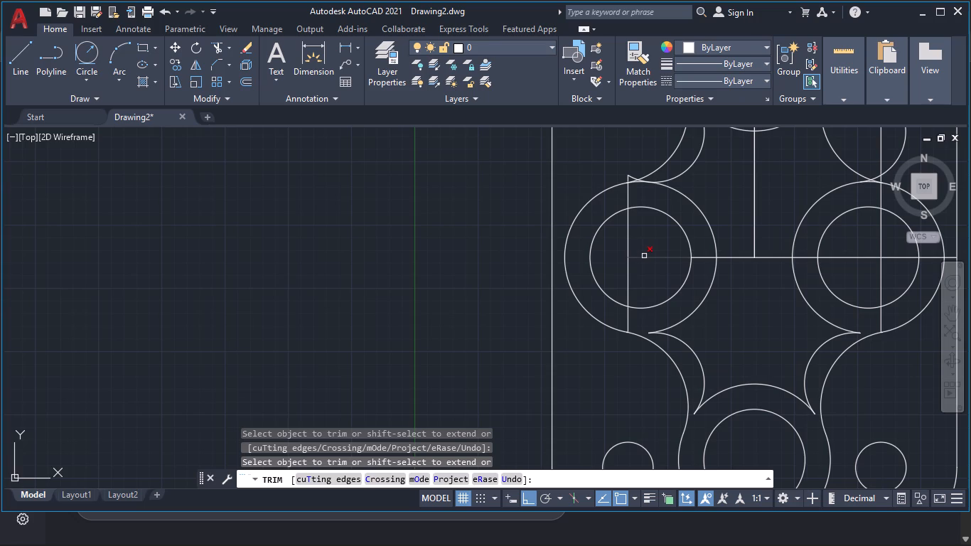
pyautogui.doubleClick(644, 256)
pyautogui.click(629, 252)
pyautogui.click(631, 200)
pyautogui.click(609, 205)
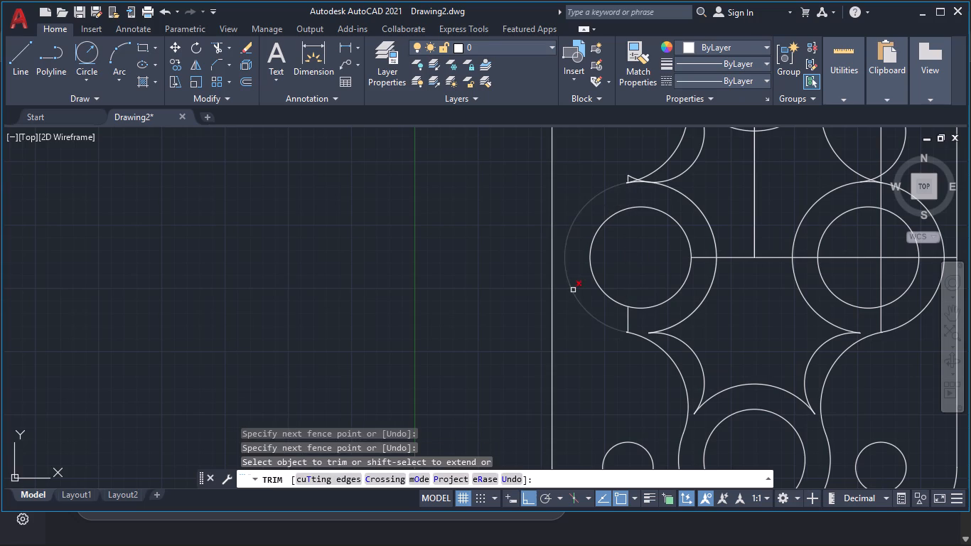
pyautogui.click(602, 300)
pyautogui.click(636, 319)
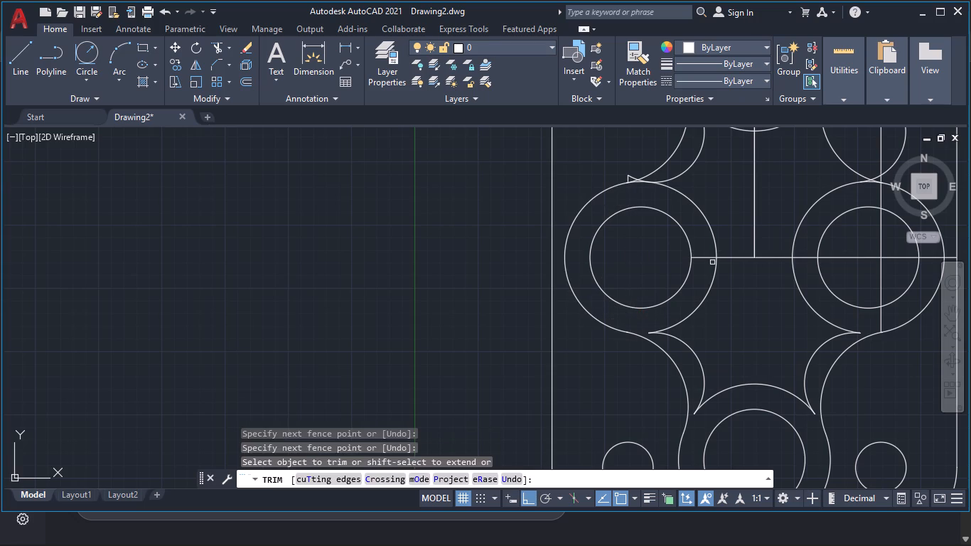
pyautogui.click(702, 248)
pyautogui.click(704, 267)
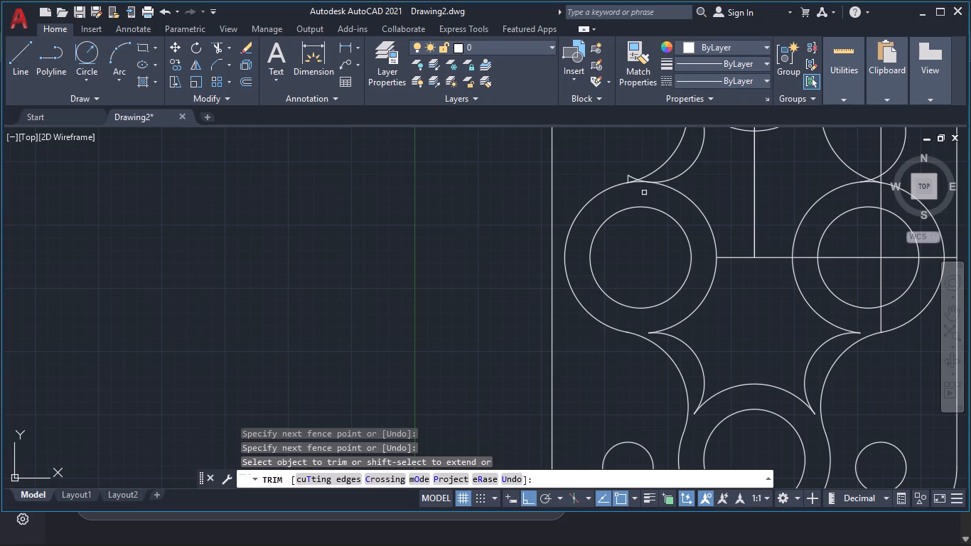
# Trim the vertical line stub and the overlapping arc ends where the tangent arcs meet the top of the left middle outer circle.
pyautogui.click(631, 176)
pyautogui.click(626, 176)
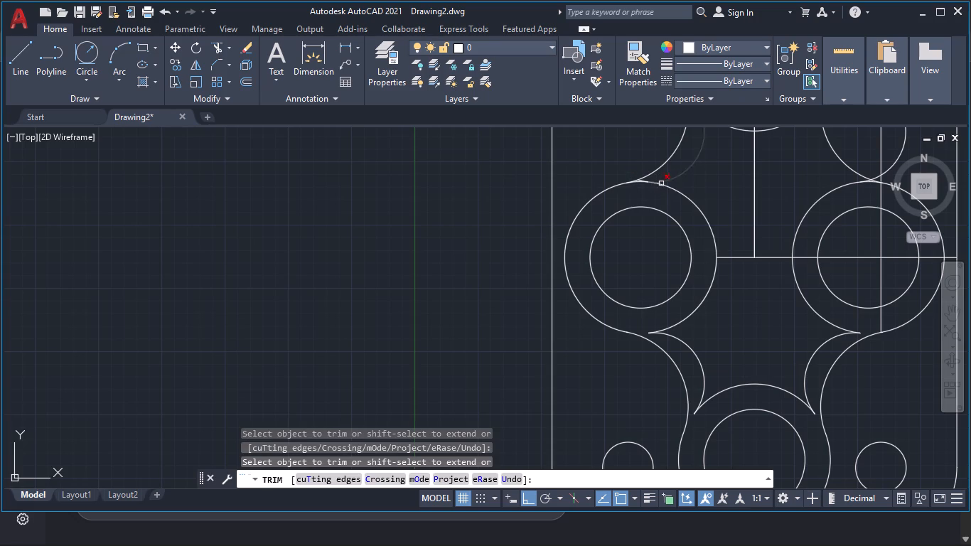
pyautogui.click(661, 181)
pyautogui.hotkey('ctrl', 'z')
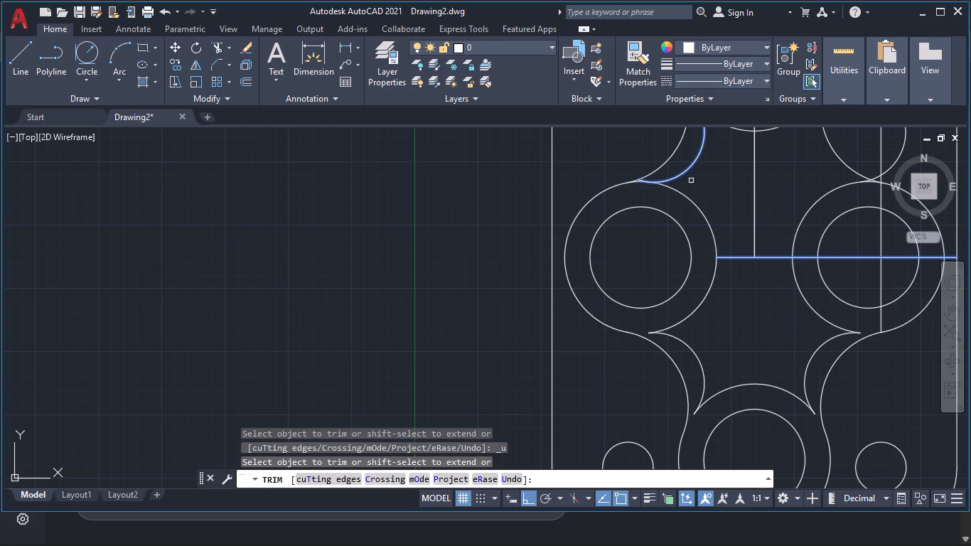
pyautogui.moveTo(660, 176); pyautogui.dragTo(656, 176)
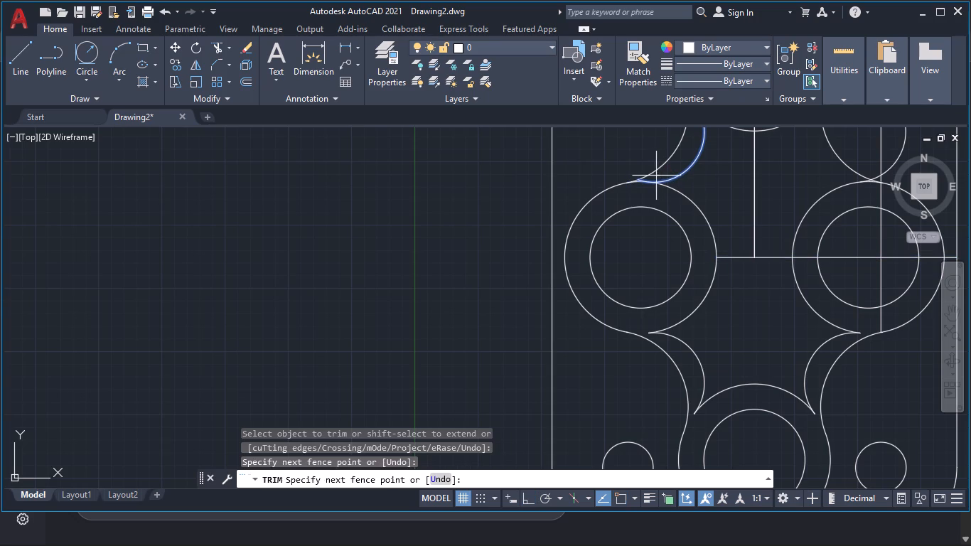
pyautogui.moveTo(656, 176); pyautogui.dragTo(637, 182)
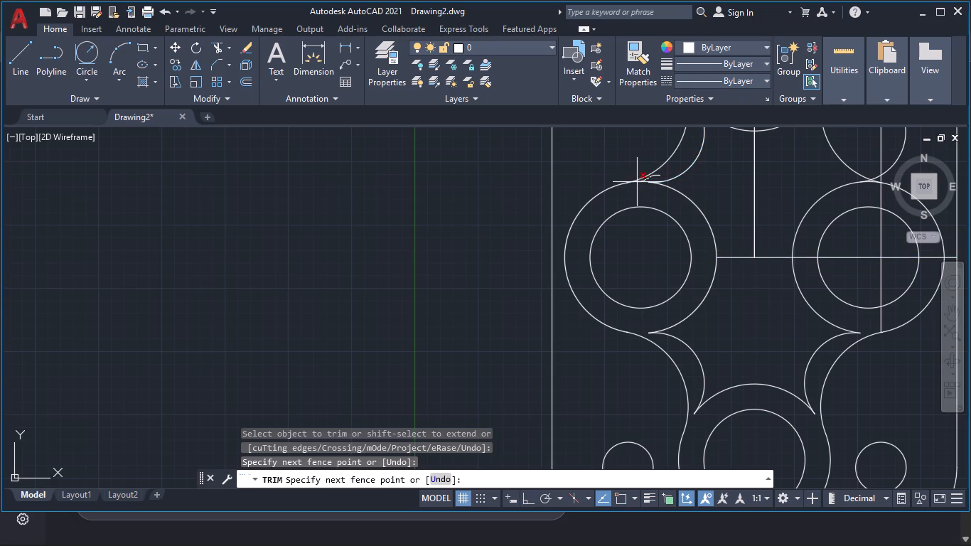
pyautogui.moveTo(637, 182); pyautogui.dragTo(635, 182)
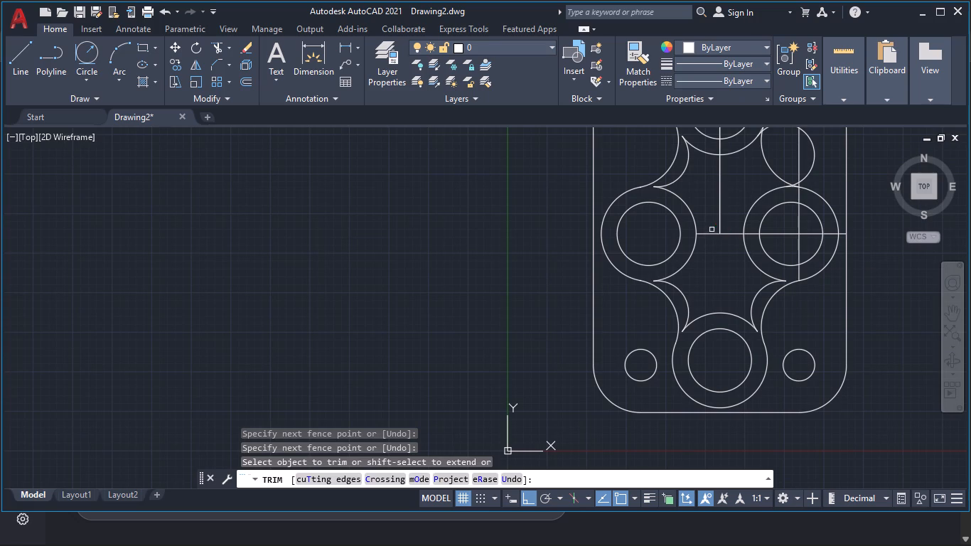
# Trim the horizontal centreline between the two middle outer circles and the vertical centreline below the top outer circle.
pyautogui.click(704, 223)
pyautogui.click(715, 243)
pyautogui.click(734, 227)
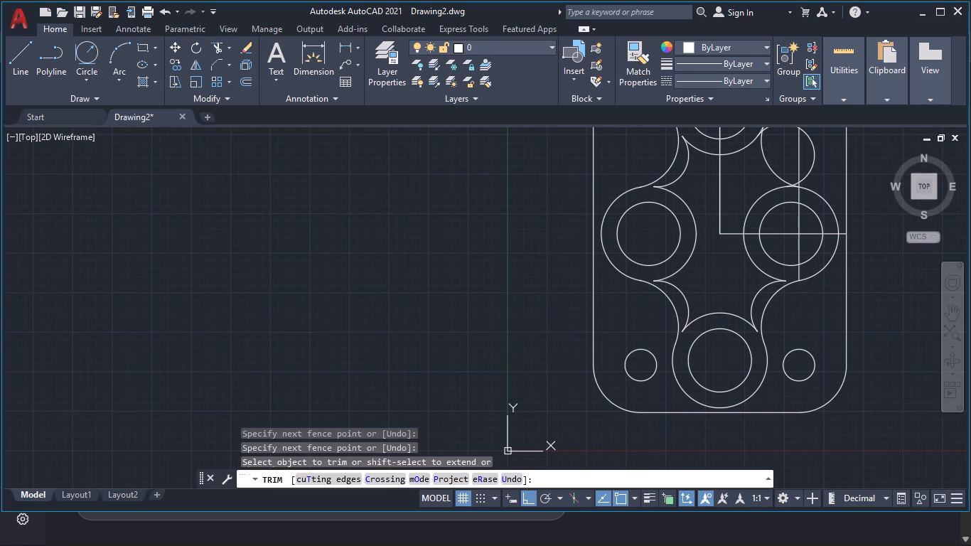
pyautogui.click(733, 248)
pyautogui.click(721, 218)
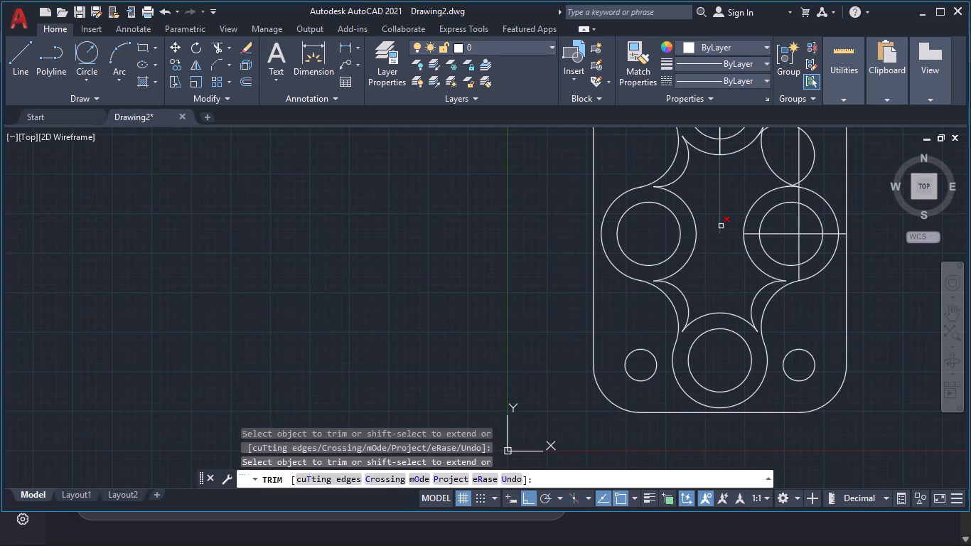
pyautogui.click(721, 225)
pyautogui.click(721, 225)
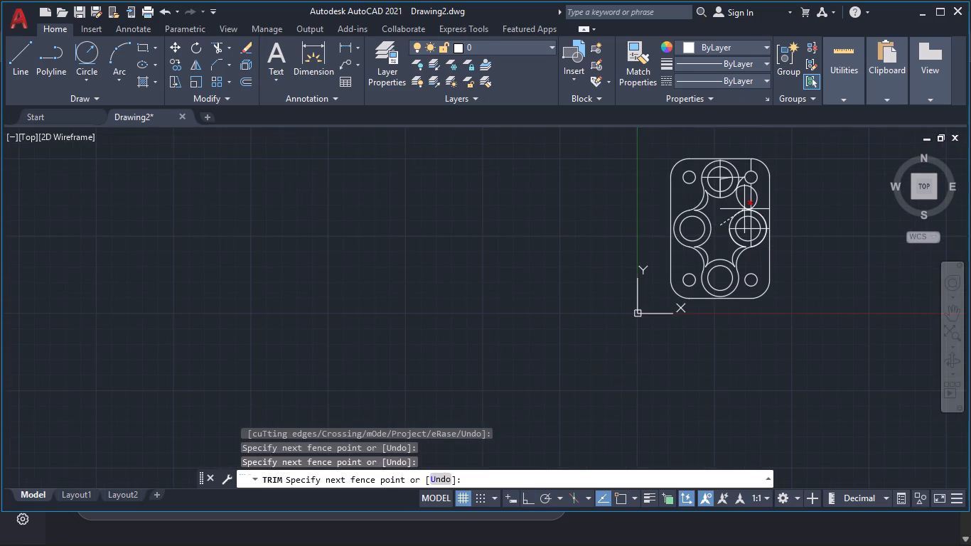
pyautogui.click(722, 214)
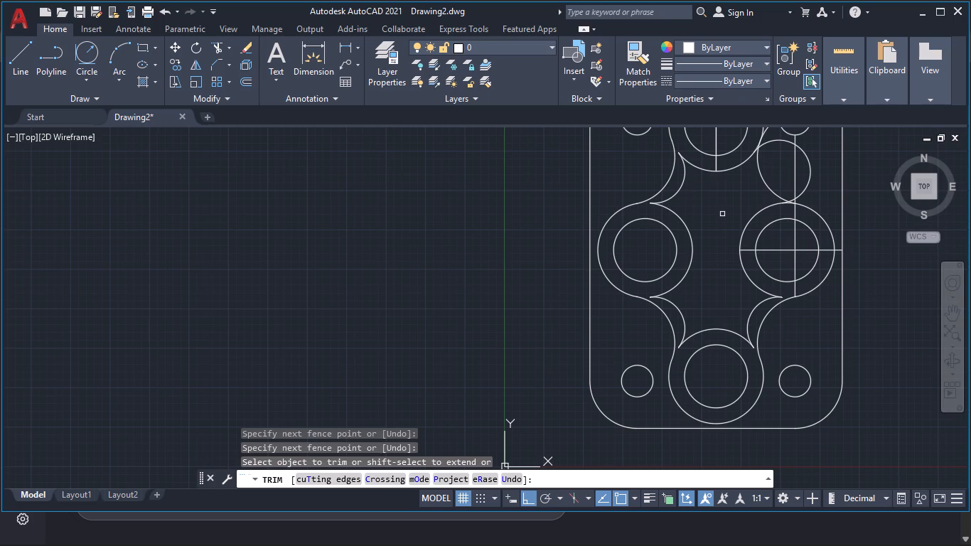
# Trim the horizontal and vertical construction lines crossing the right middle concentric circles, including the piece reaching the plate's right edge.
pyautogui.click(747, 250)
pyautogui.click(771, 252)
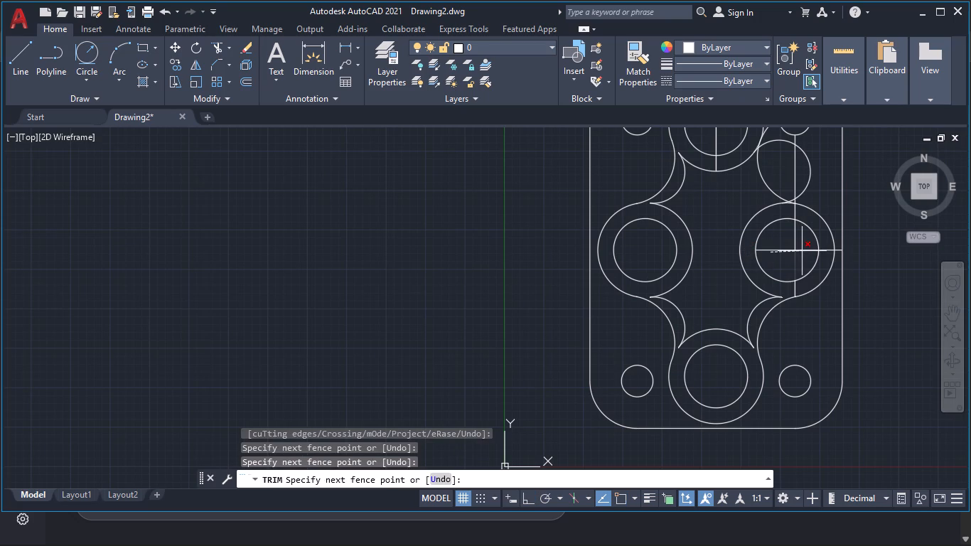
pyautogui.click(802, 251)
pyautogui.moveTo(798, 263); pyautogui.dragTo(781, 261)
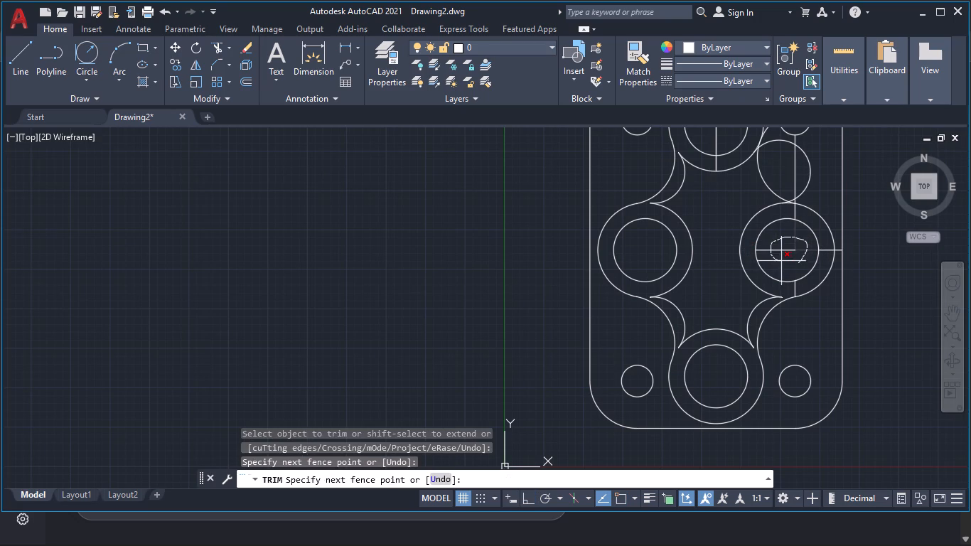
pyautogui.moveTo(781, 261); pyautogui.dragTo(787, 261)
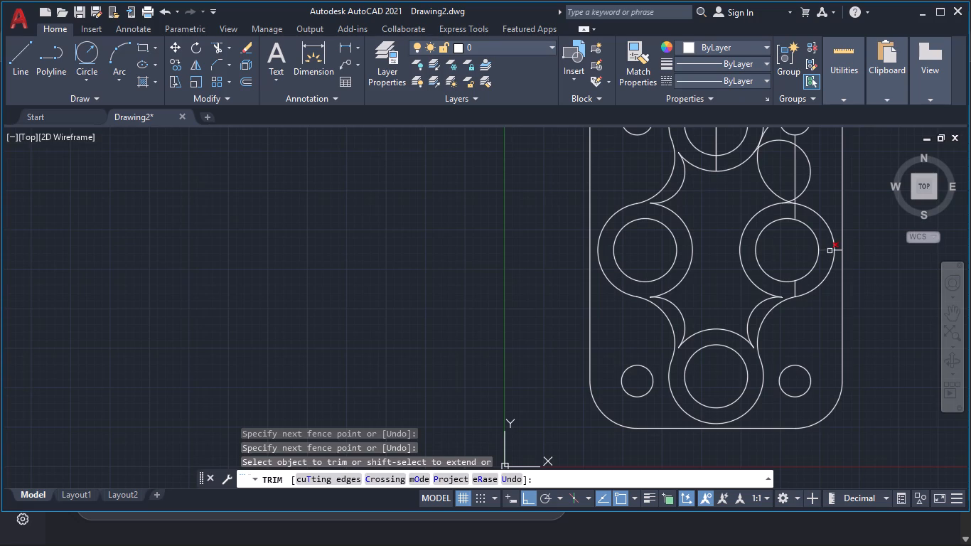
pyautogui.click(830, 251)
pyautogui.click(839, 251)
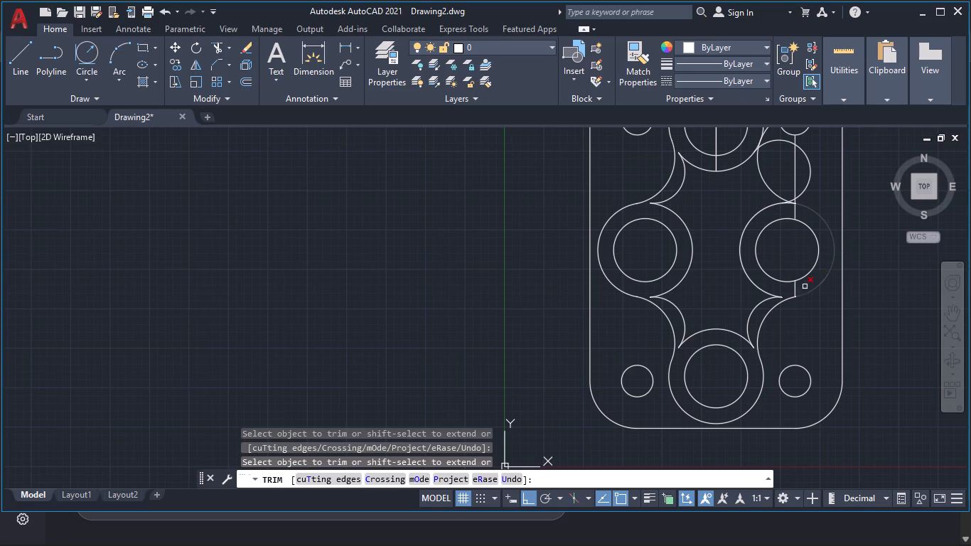
pyautogui.click(796, 289)
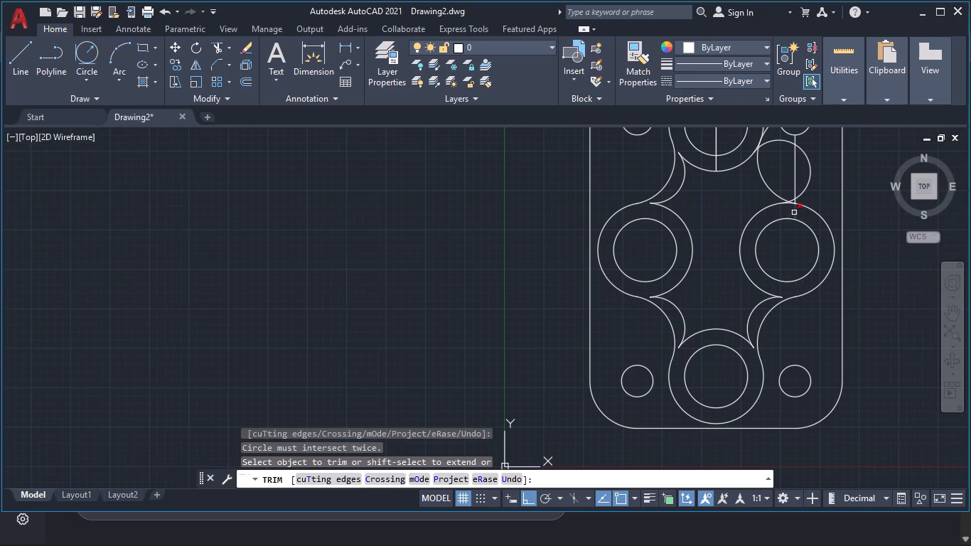
pyautogui.click(794, 212)
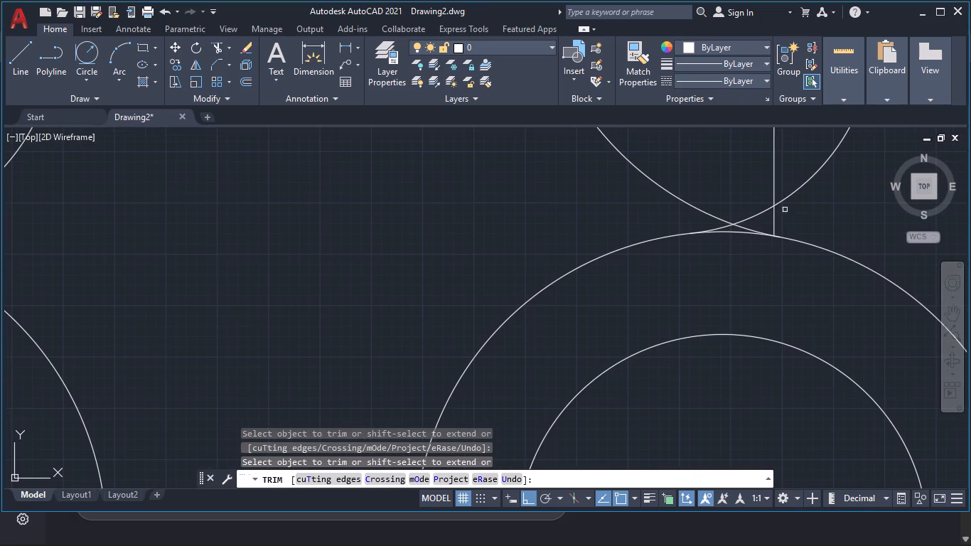
# Trim the vertical line running from the upper-right corner hole through the tangent circle to the right middle outer circle.
pyautogui.click(774, 221)
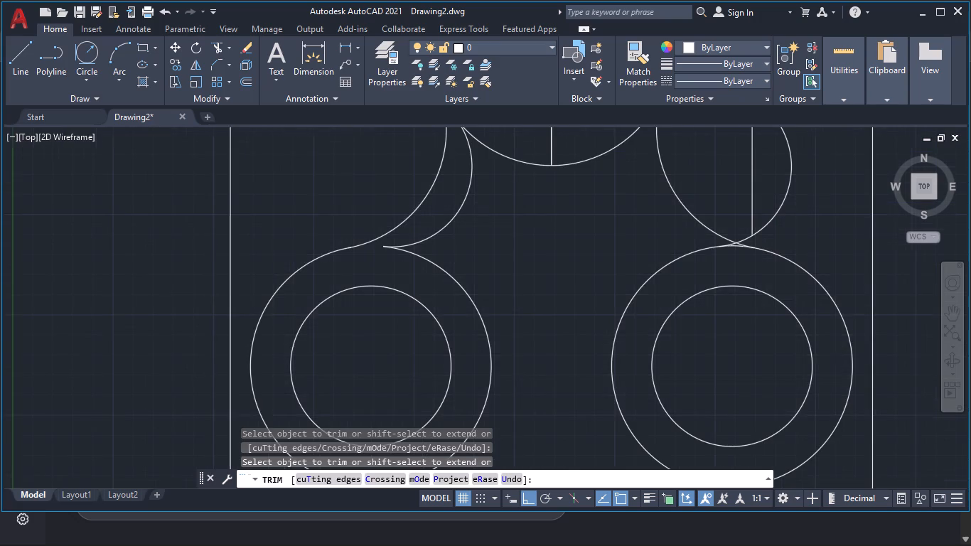
pyautogui.click(746, 204)
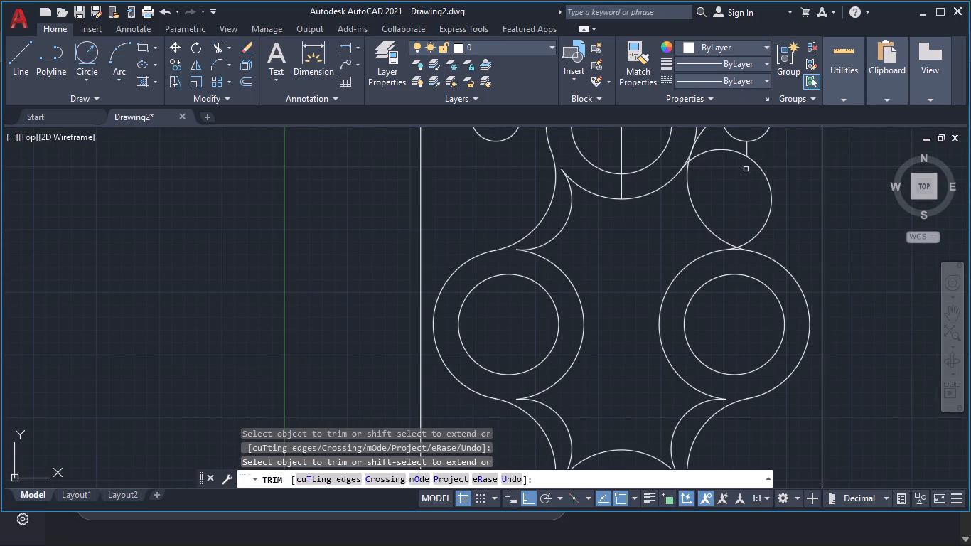
pyautogui.click(746, 151)
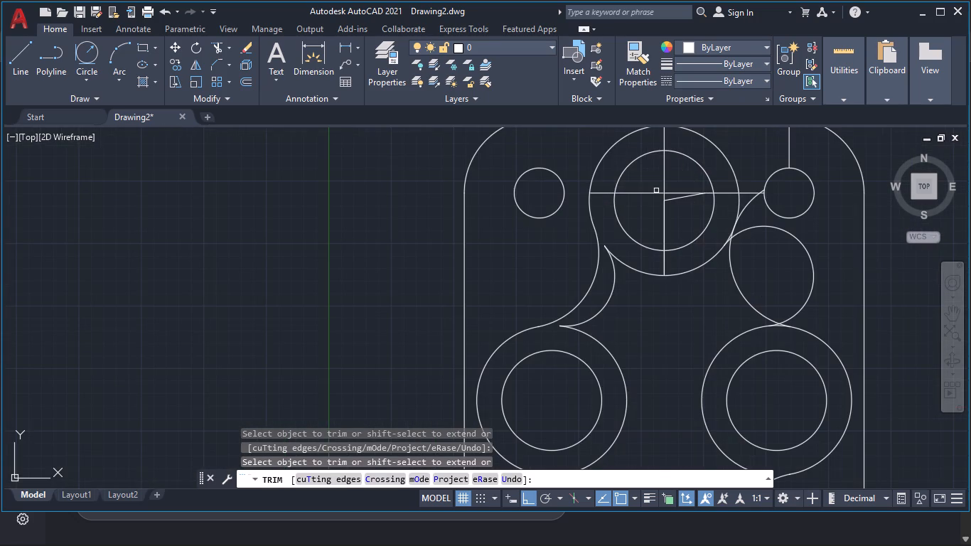
# Trim the centrelines and short slanted line inside the top inner circle, plus the horizontal piece between the top circles on the left.
pyautogui.click(605, 182)
pyautogui.click(603, 206)
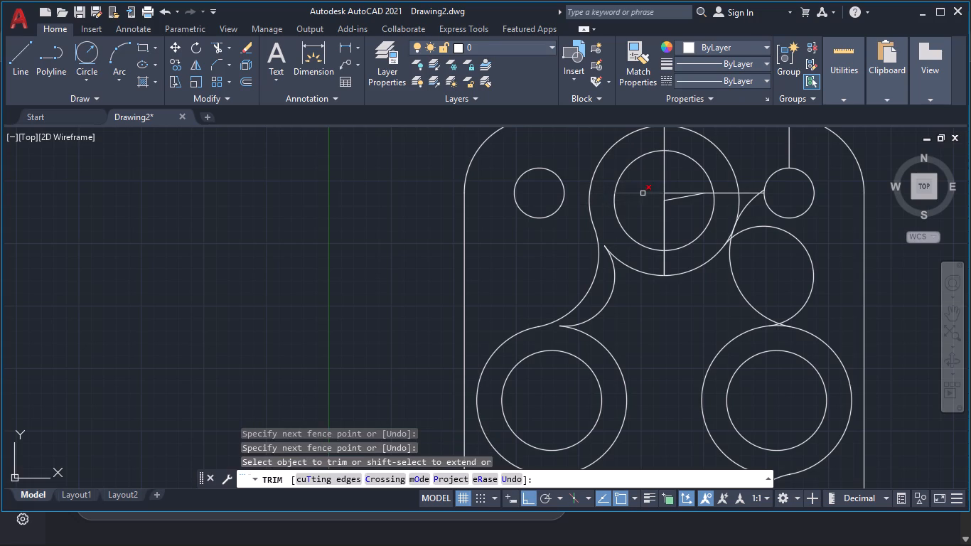
pyautogui.click(645, 183)
pyautogui.moveTo(677, 192); pyautogui.dragTo(665, 225)
pyautogui.moveTo(665, 225); pyautogui.dragTo(684, 195)
pyautogui.doubleClick(681, 181)
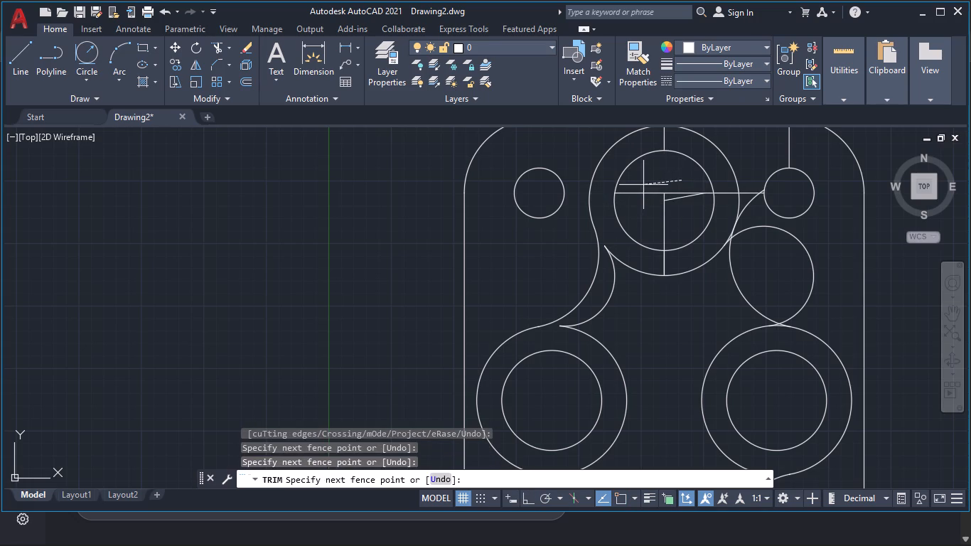
pyautogui.moveTo(645, 183); pyautogui.dragTo(640, 196)
pyautogui.moveTo(640, 183); pyautogui.dragTo(640, 186)
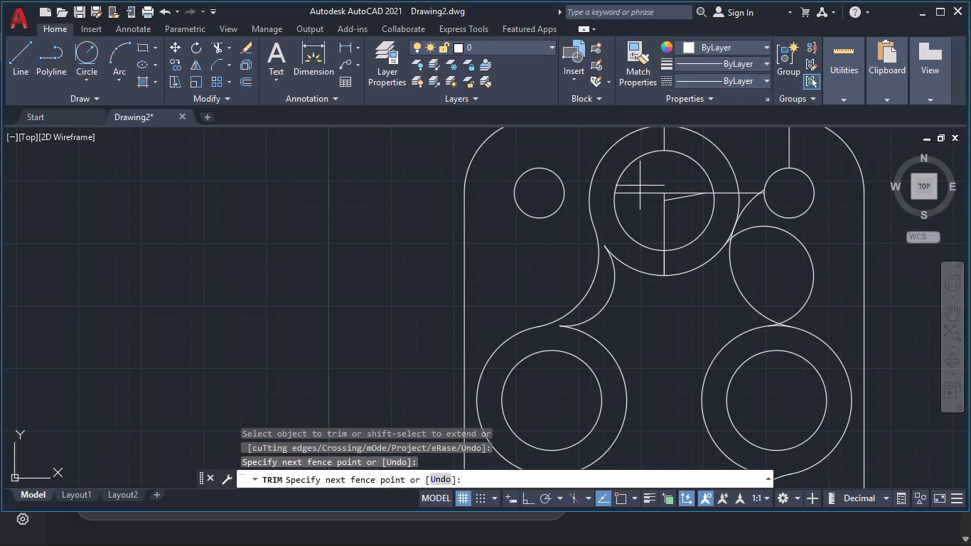
pyautogui.moveTo(640, 186); pyautogui.dragTo(667, 210)
pyautogui.moveTo(667, 210); pyautogui.dragTo(662, 196)
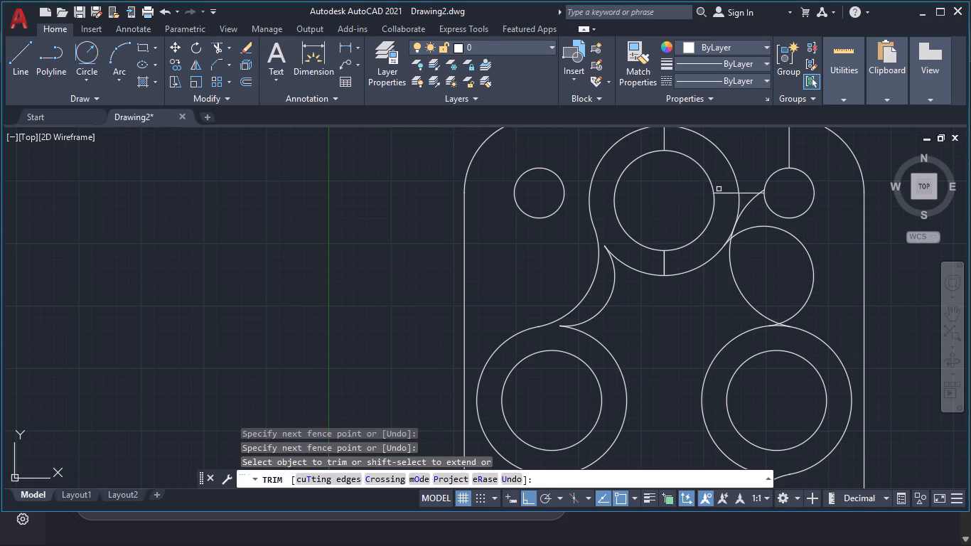
# Trim the remaining line pieces between the top inner and outer circles: the right horizontal one and the upper and lower vertical ones.
pyautogui.click(719, 189)
pyautogui.click(727, 204)
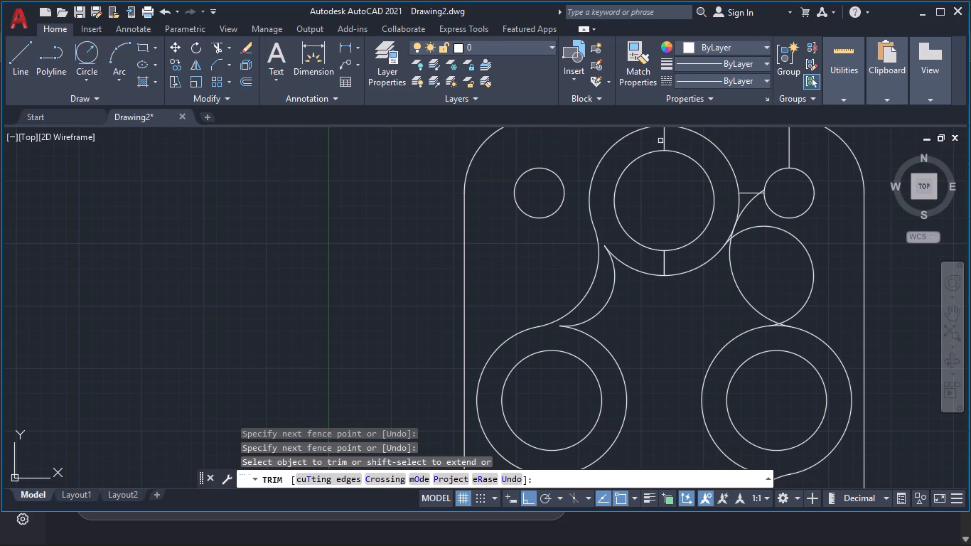
pyautogui.click(649, 141)
pyautogui.click(672, 141)
pyautogui.click(652, 263)
pyautogui.click(677, 261)
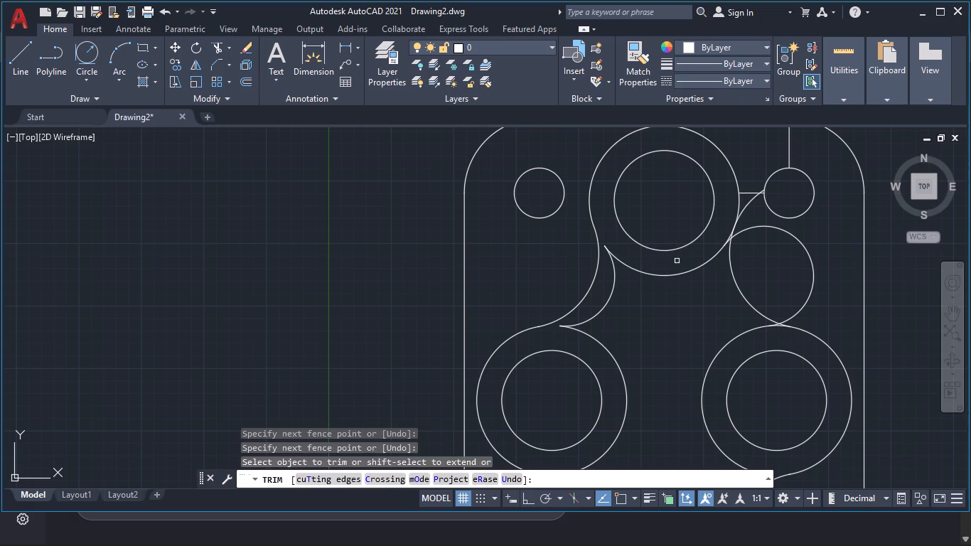
# Trim the leftover horizontal line and arc between the top outer circle and upper-right corner hole, plus the vertical line above that hole.
pyautogui.click(753, 176)
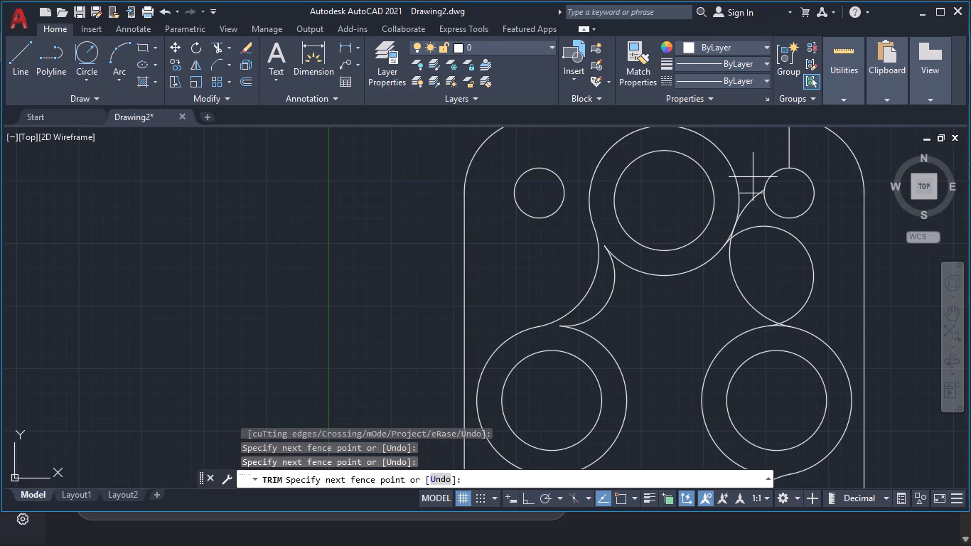
pyautogui.click(758, 209)
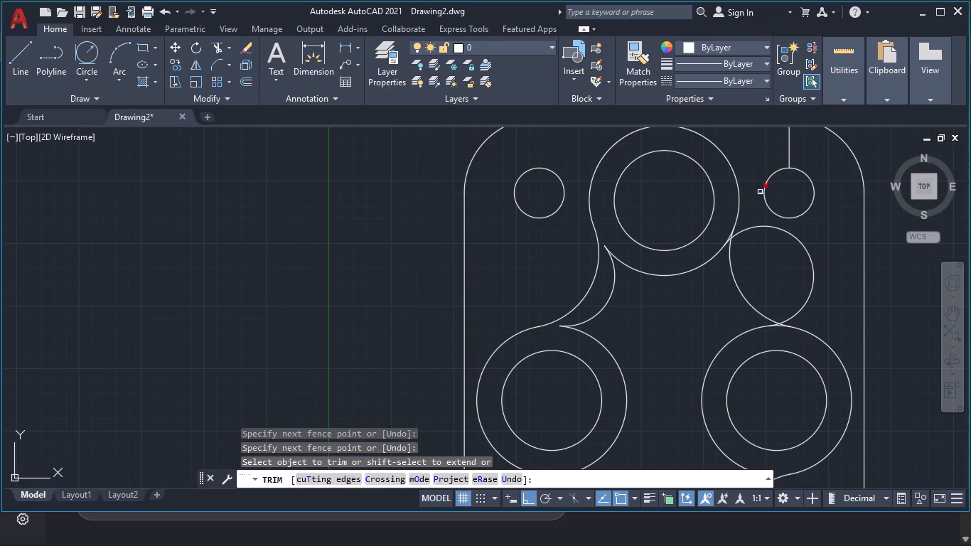
pyautogui.click(760, 192)
pyautogui.click(760, 194)
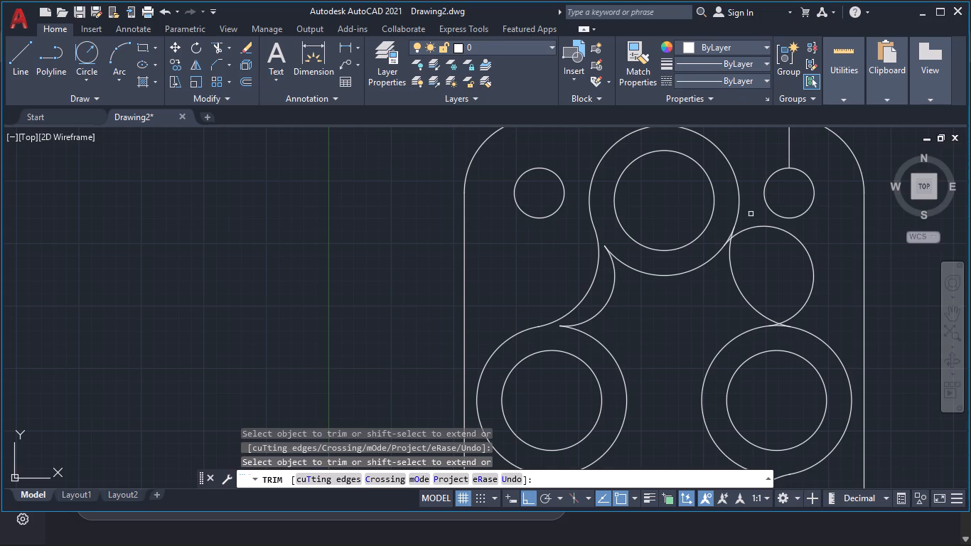
pyautogui.click(778, 151)
pyautogui.click(805, 151)
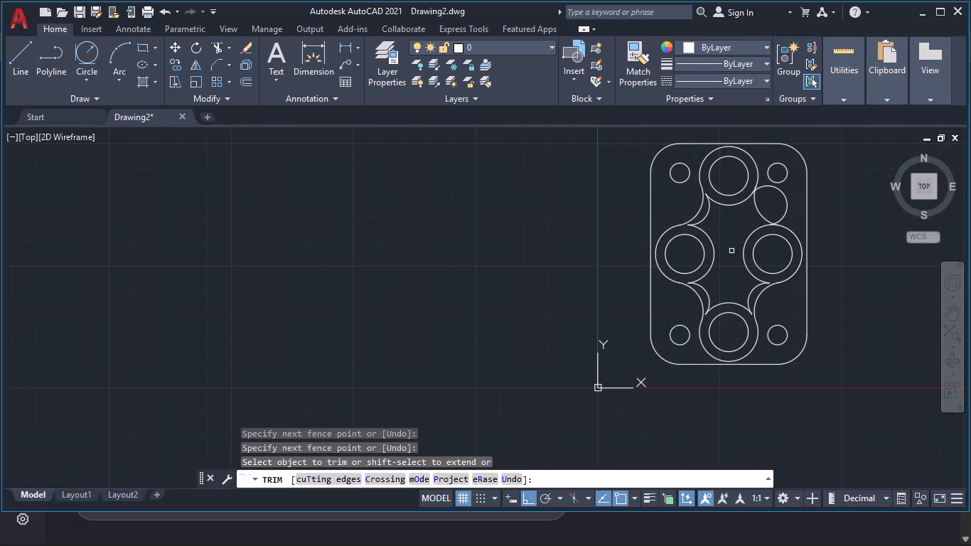
pyautogui.press('Escape')
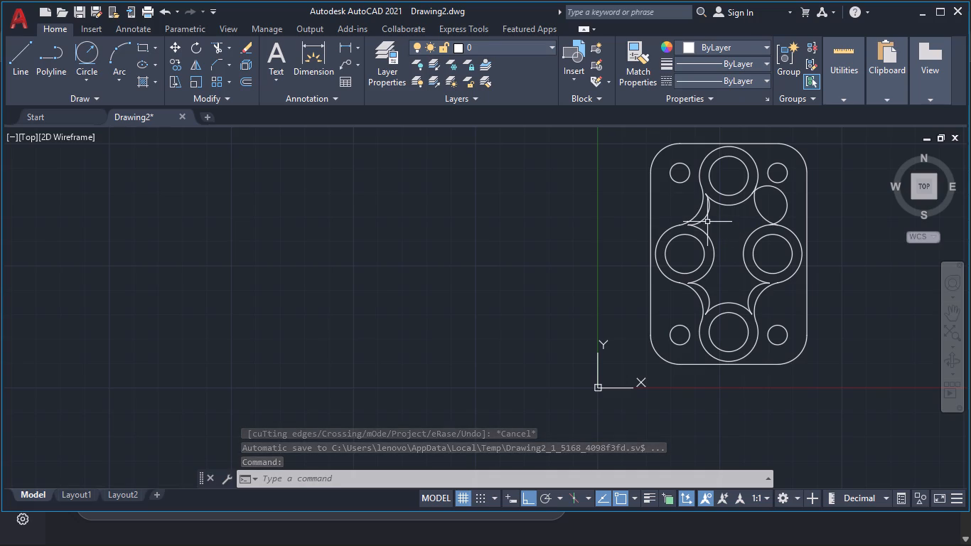
# Extend the curve end where the top outer circle meets the upper-right tangent arc.
pyautogui.click(705, 219)
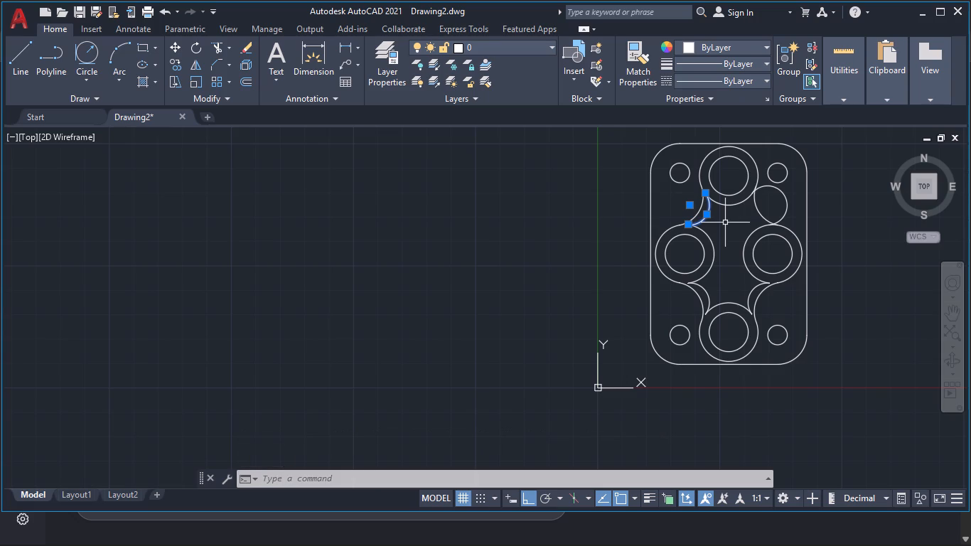
pyautogui.press('Escape')
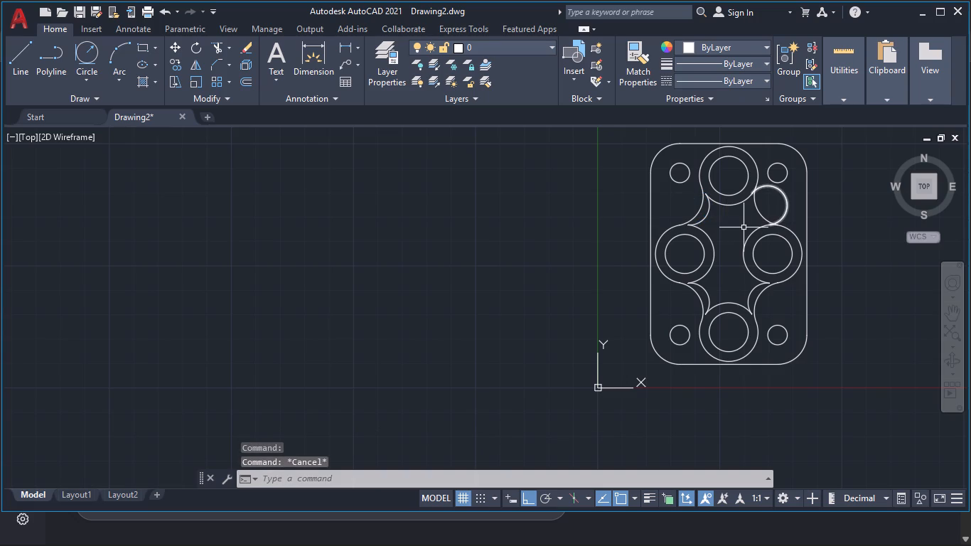
pyautogui.write('ex')
pyautogui.press('Return')
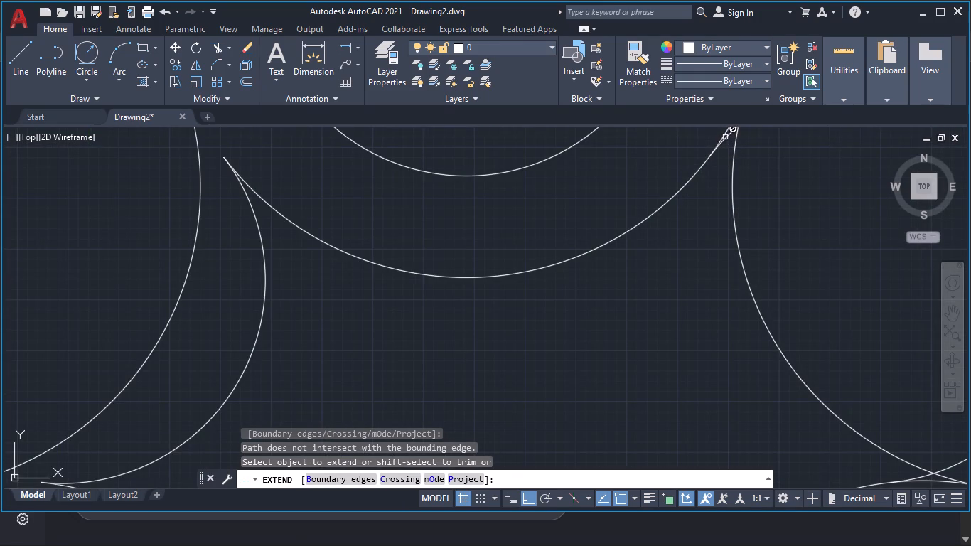
pyautogui.click(726, 137)
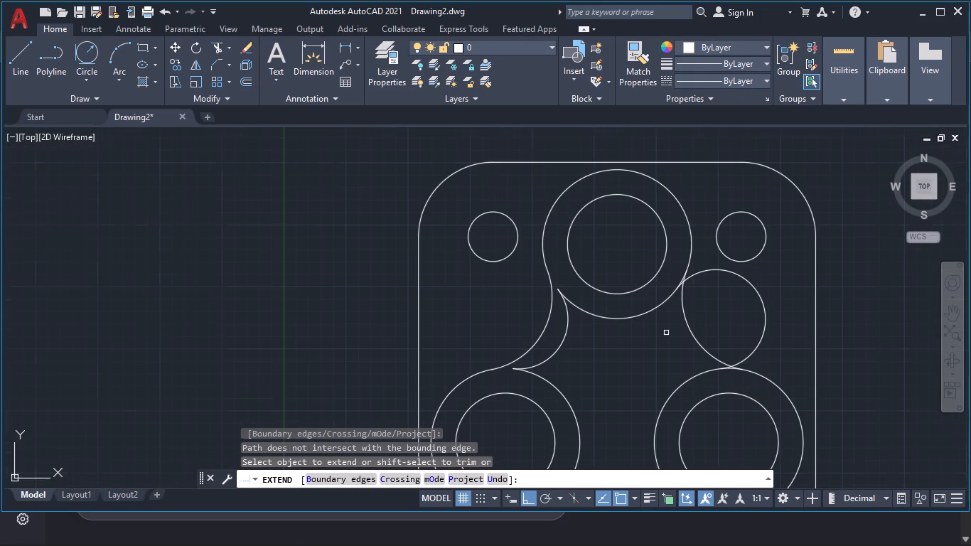
pyautogui.press('Escape')
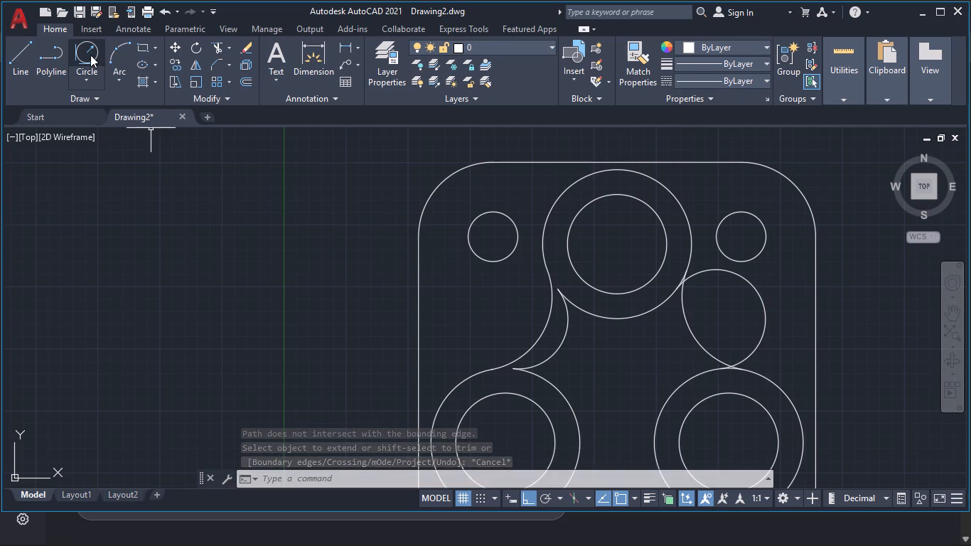
# Draw a centre-radius circle on the centre of the upper-right tangent arc, between the top and right middle outer circles.
pyautogui.click(80, 77)
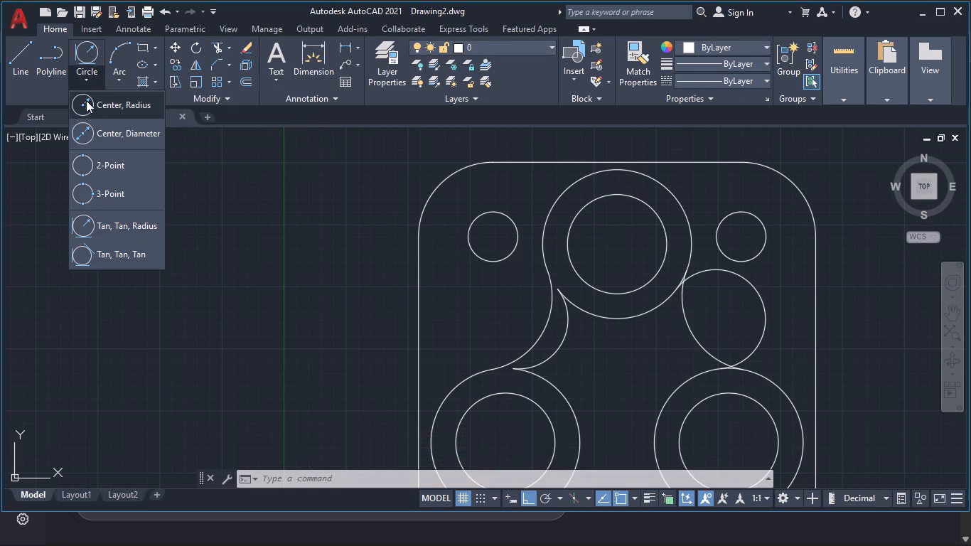
pyautogui.click(100, 111)
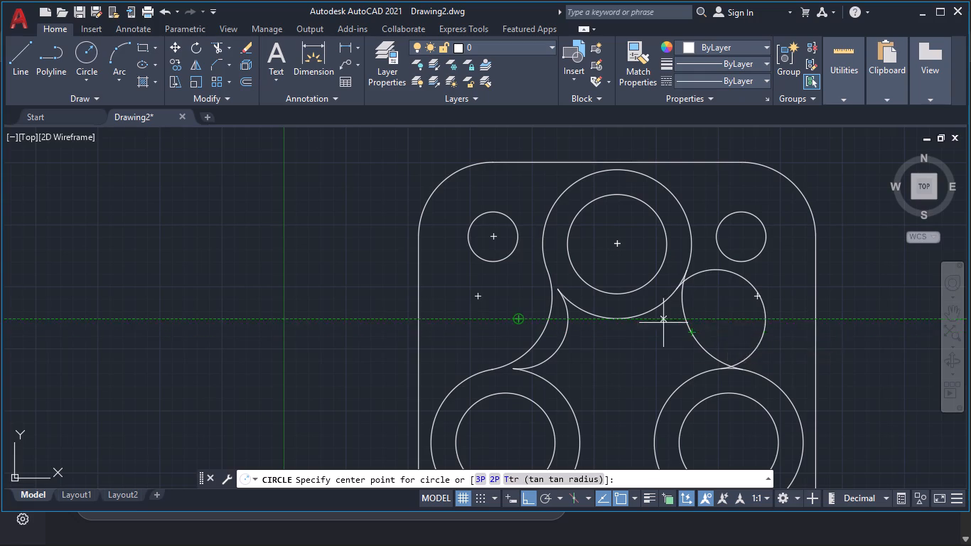
pyautogui.click(717, 322)
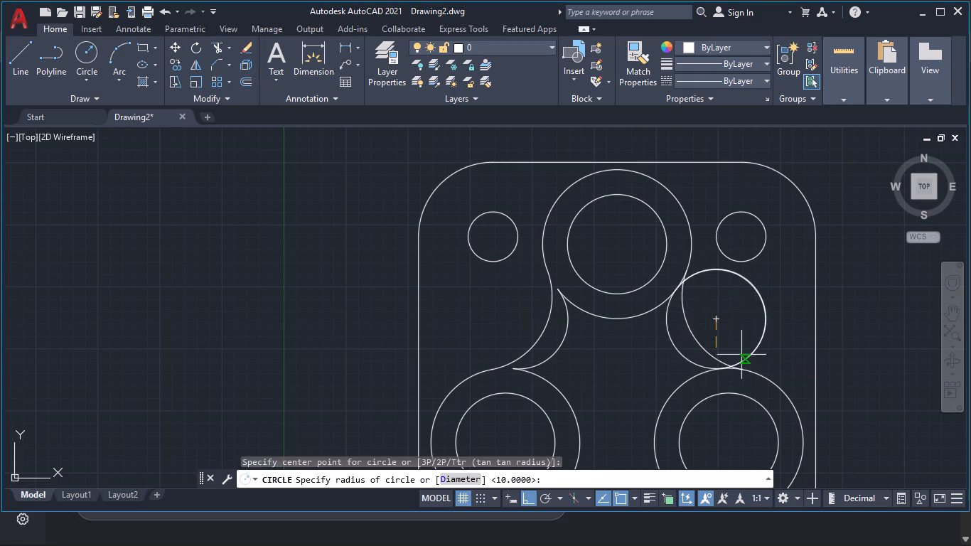
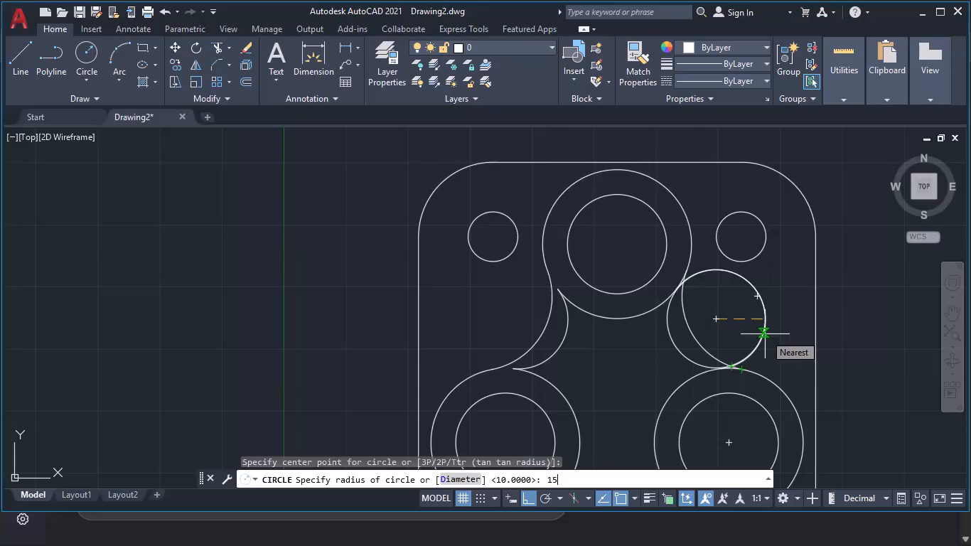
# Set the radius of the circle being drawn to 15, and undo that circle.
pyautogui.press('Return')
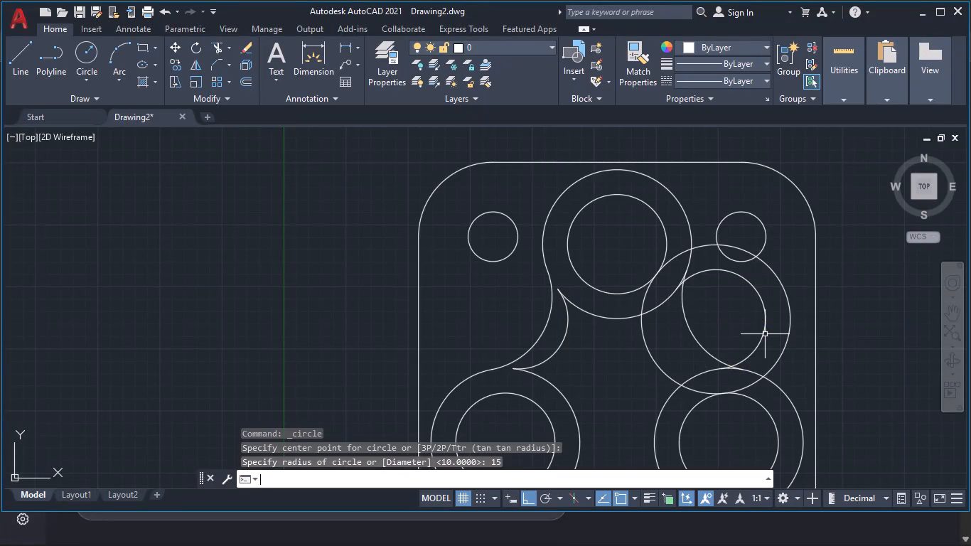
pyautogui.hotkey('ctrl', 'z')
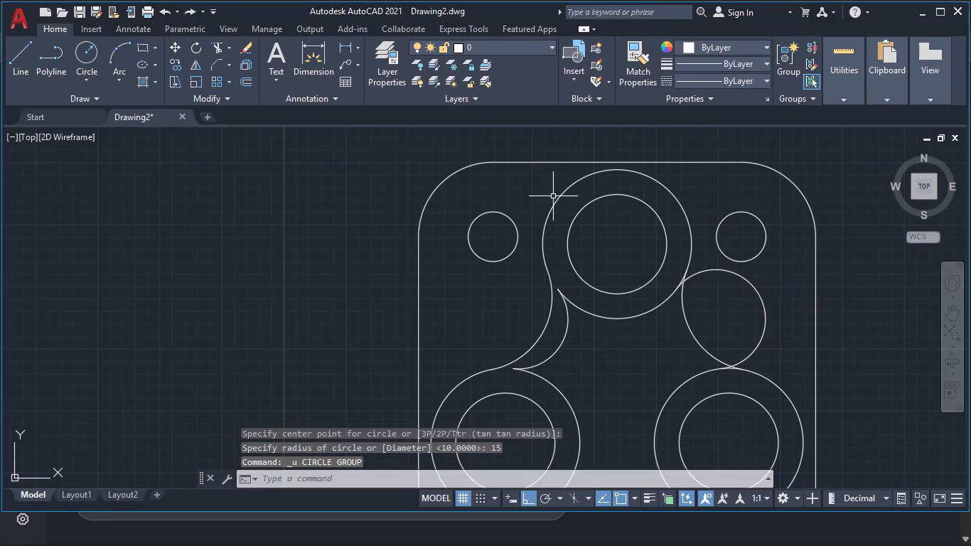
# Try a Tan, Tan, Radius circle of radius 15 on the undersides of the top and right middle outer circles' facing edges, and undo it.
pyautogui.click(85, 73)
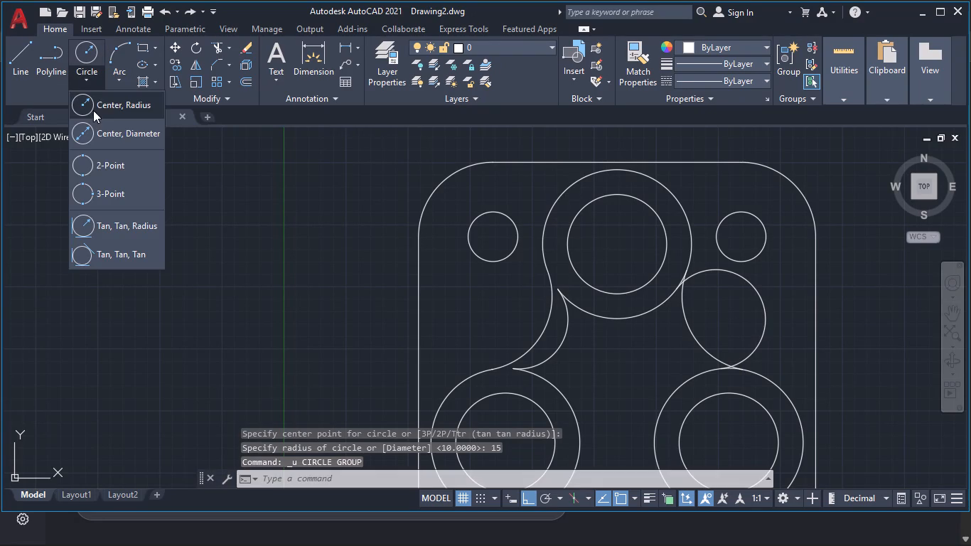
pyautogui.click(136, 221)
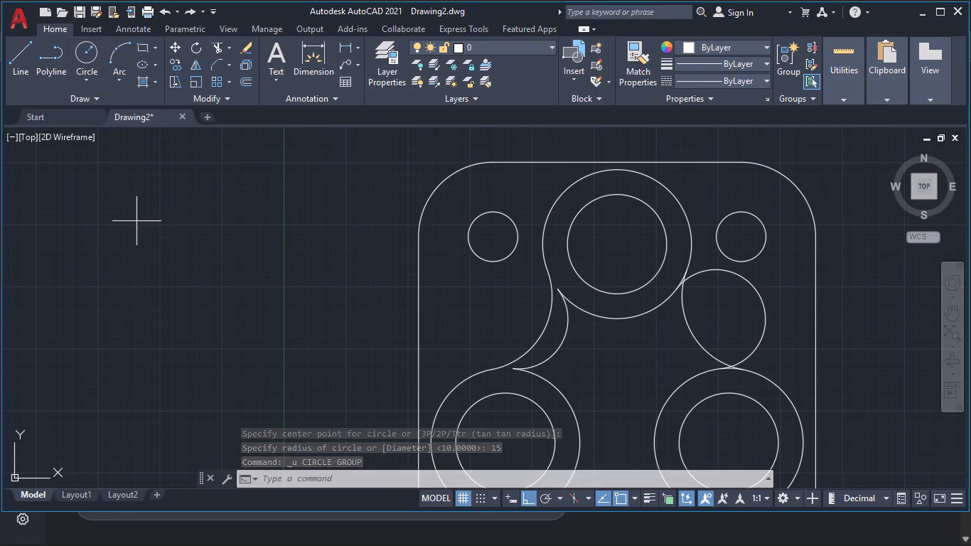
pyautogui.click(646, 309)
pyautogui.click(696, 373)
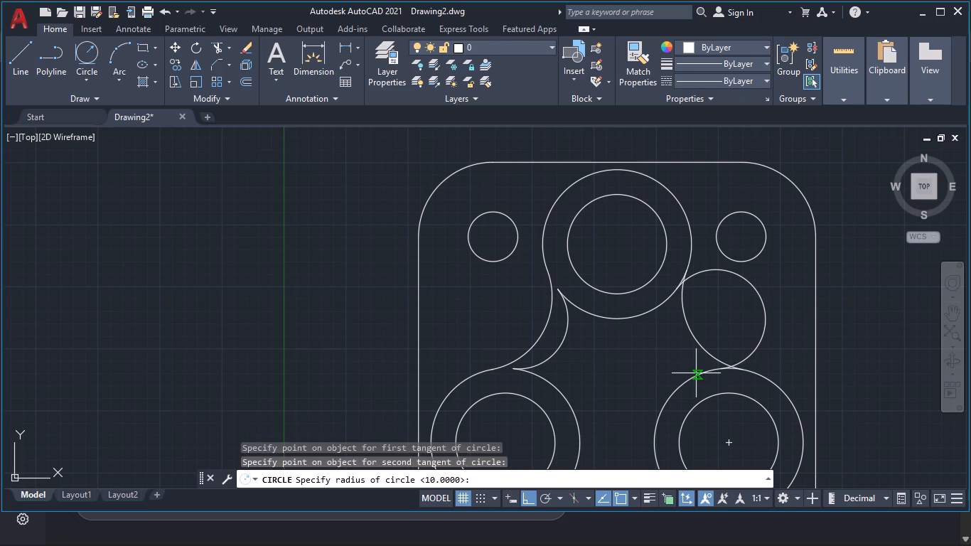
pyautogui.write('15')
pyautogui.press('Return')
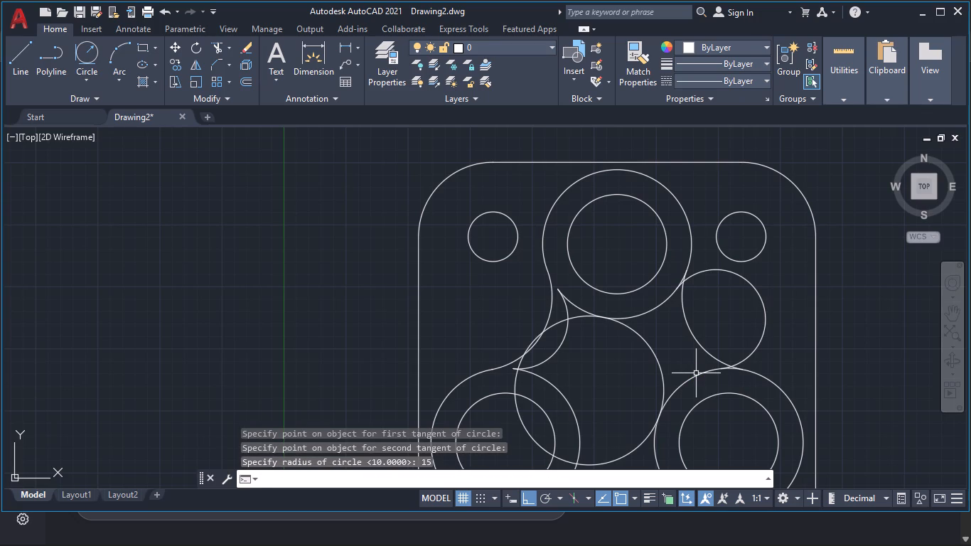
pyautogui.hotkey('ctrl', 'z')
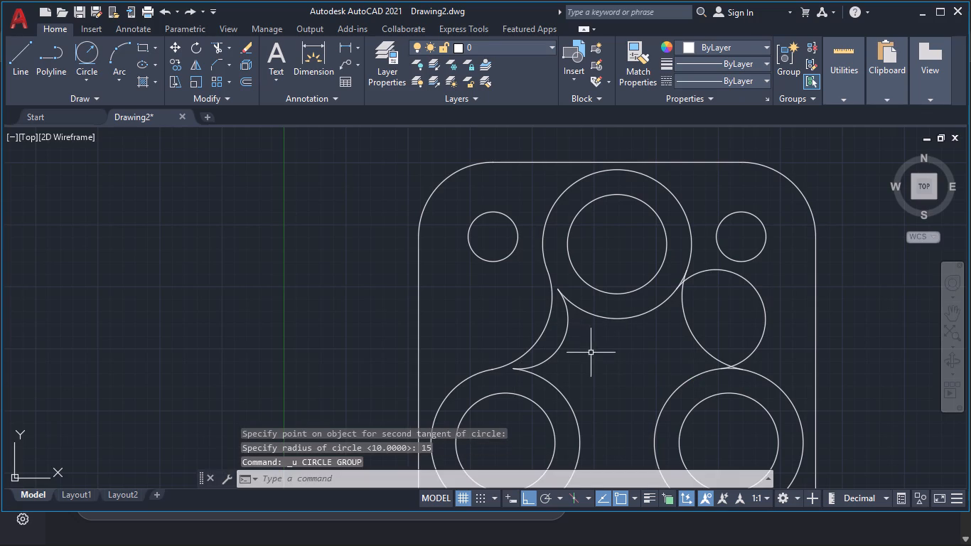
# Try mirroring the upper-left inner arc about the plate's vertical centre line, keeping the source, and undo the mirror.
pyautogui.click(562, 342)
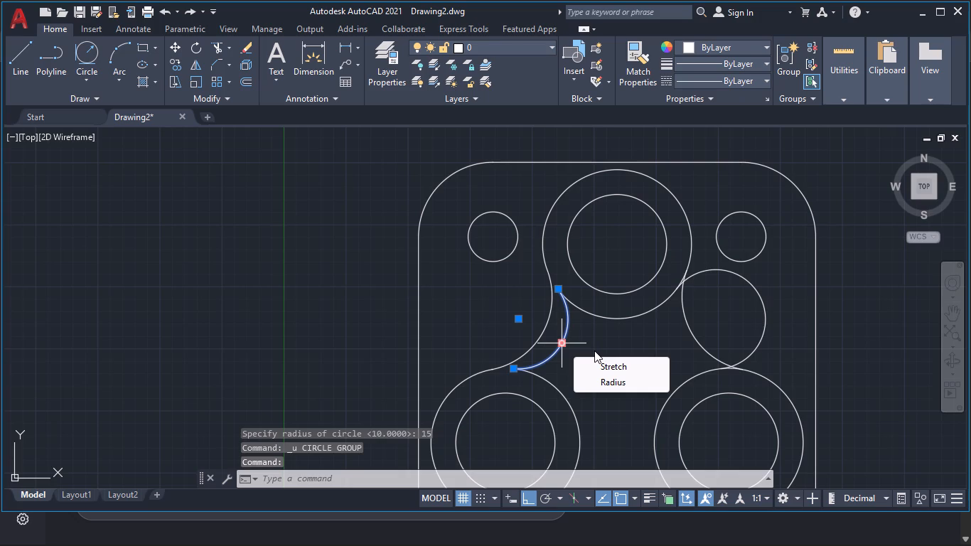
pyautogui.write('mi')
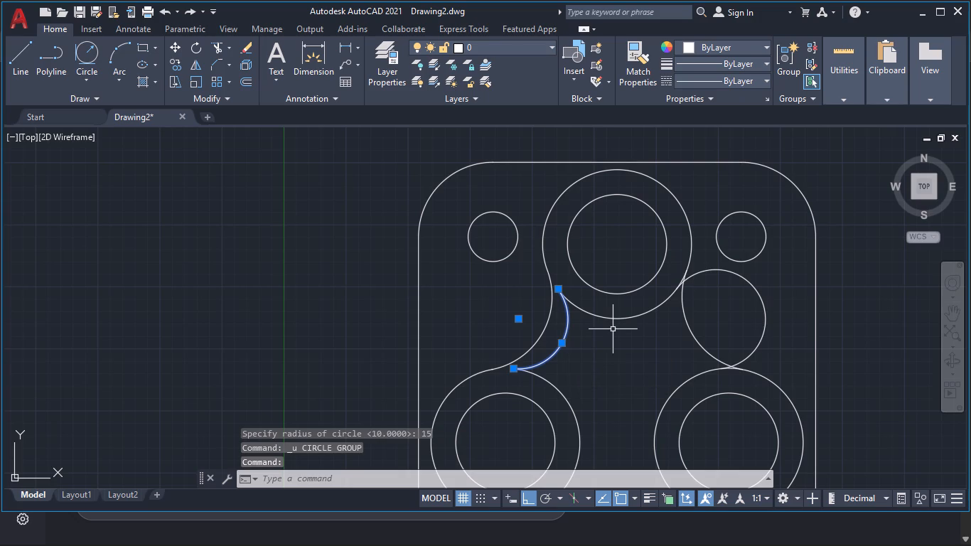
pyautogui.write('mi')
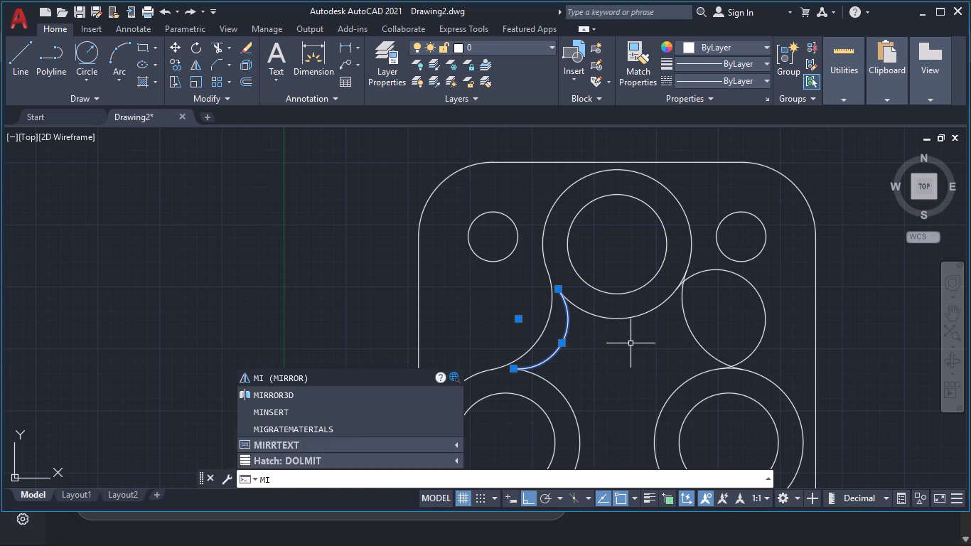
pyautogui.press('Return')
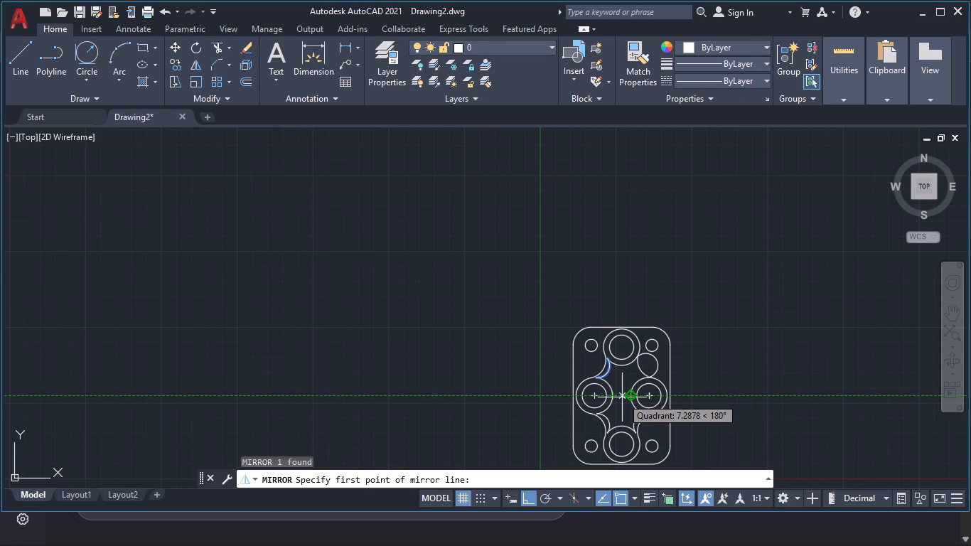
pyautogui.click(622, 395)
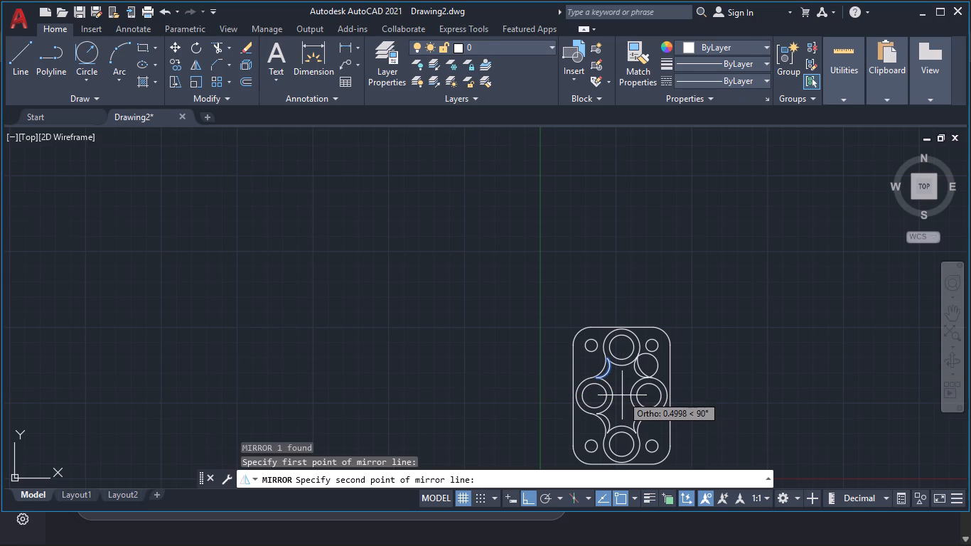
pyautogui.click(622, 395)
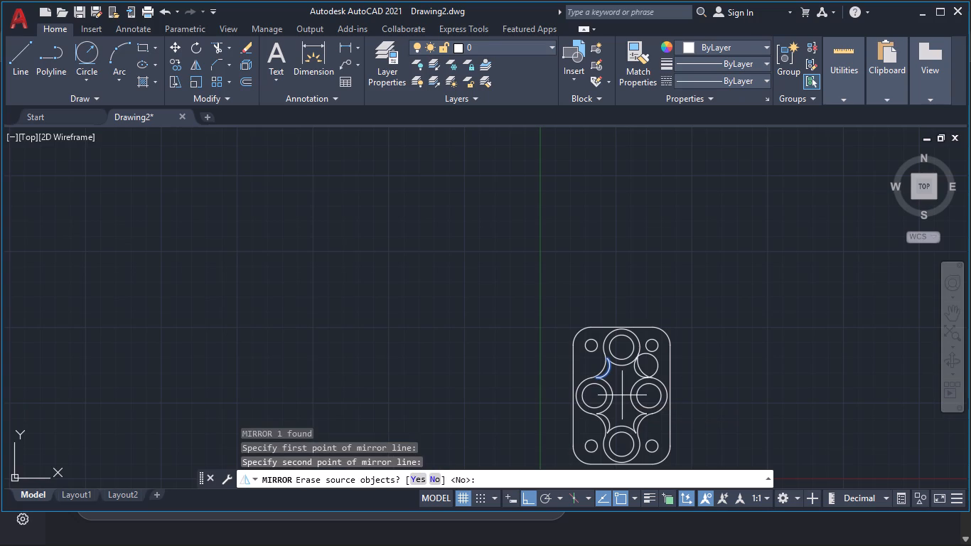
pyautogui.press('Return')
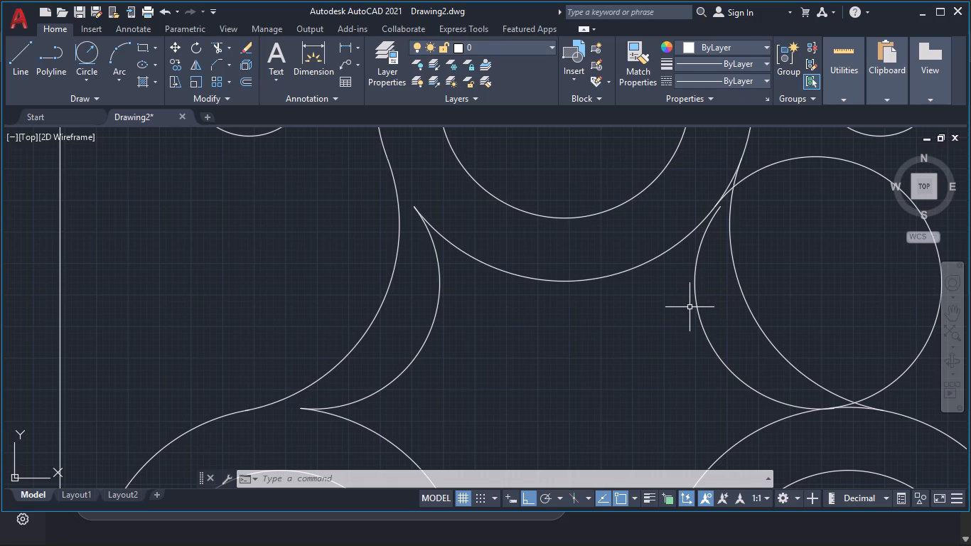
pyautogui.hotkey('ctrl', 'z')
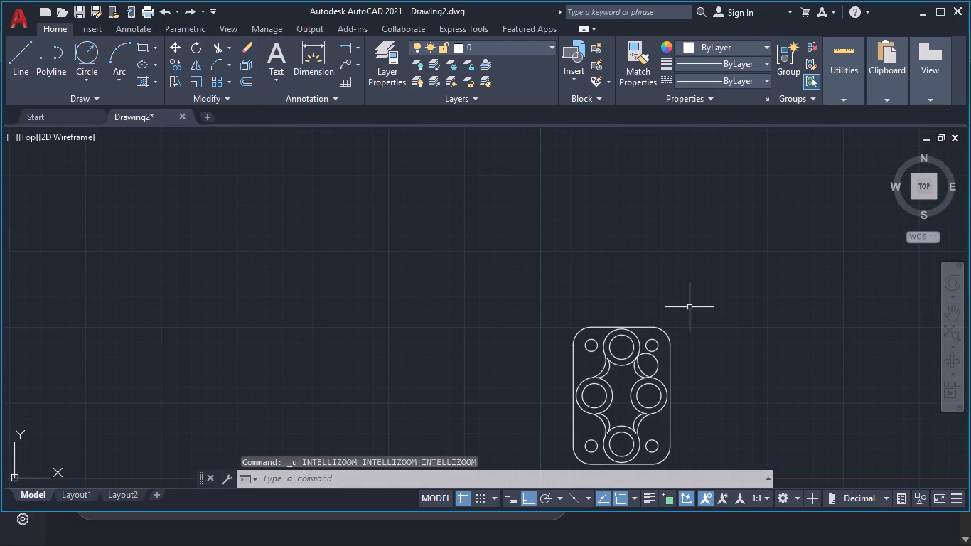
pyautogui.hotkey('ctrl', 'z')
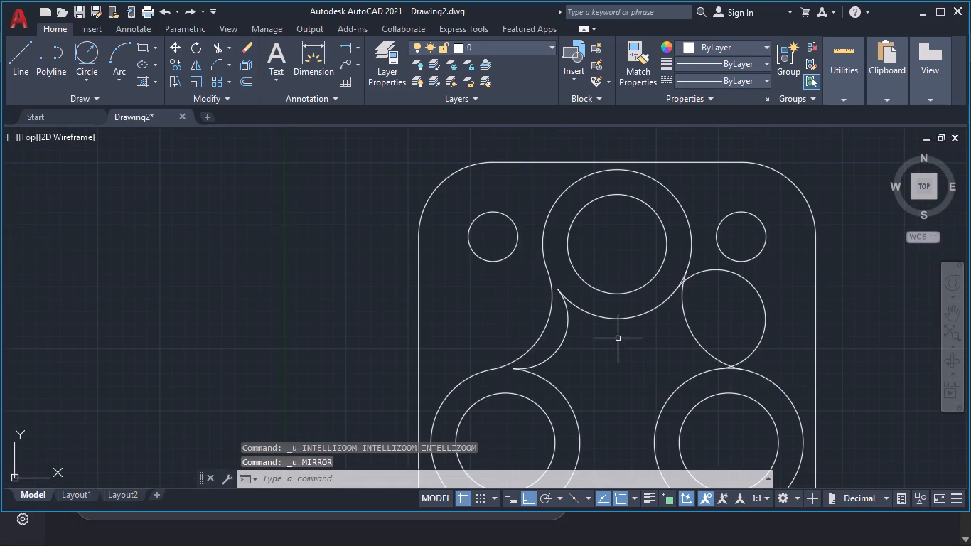
# Check the radius of the upper-left inner arc with a radius dimension, without placing it.
pyautogui.click(359, 45)
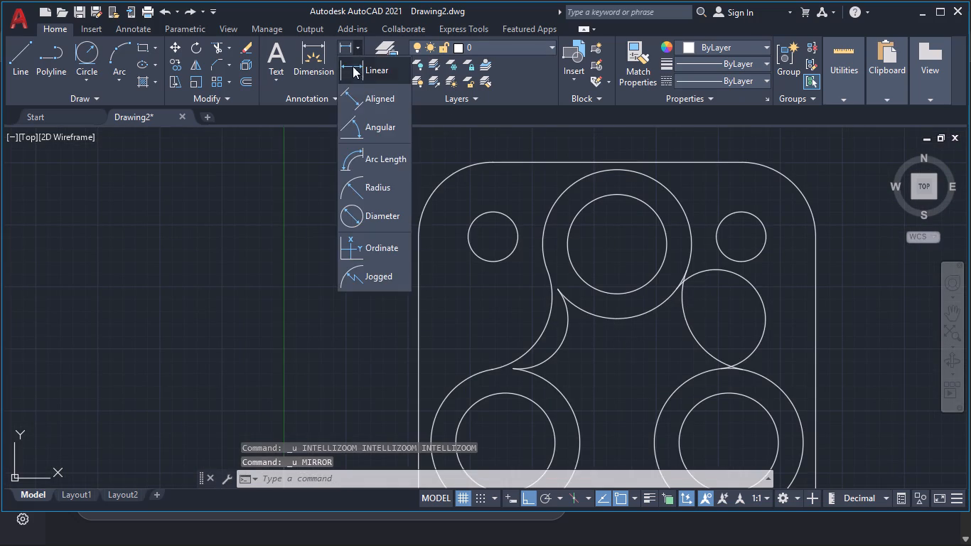
pyautogui.click(375, 188)
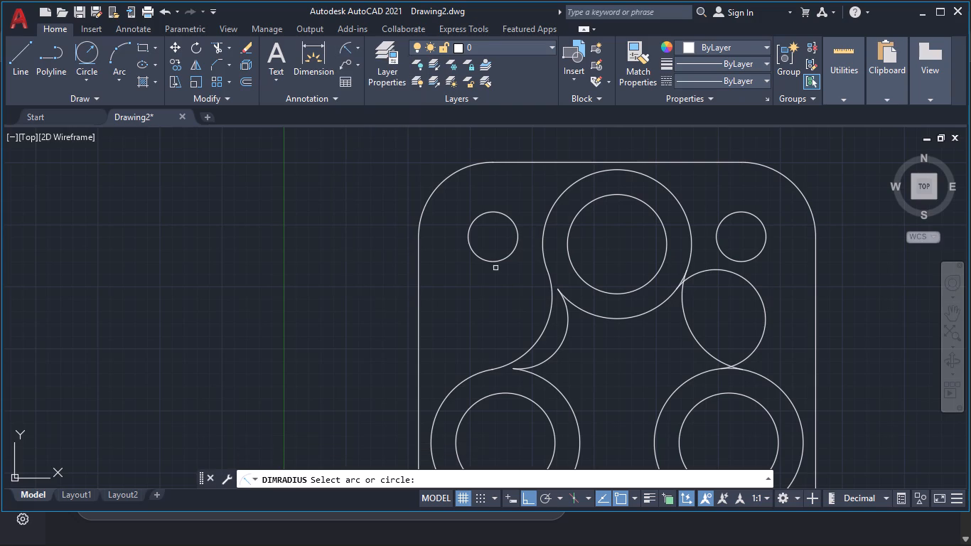
pyautogui.click(564, 338)
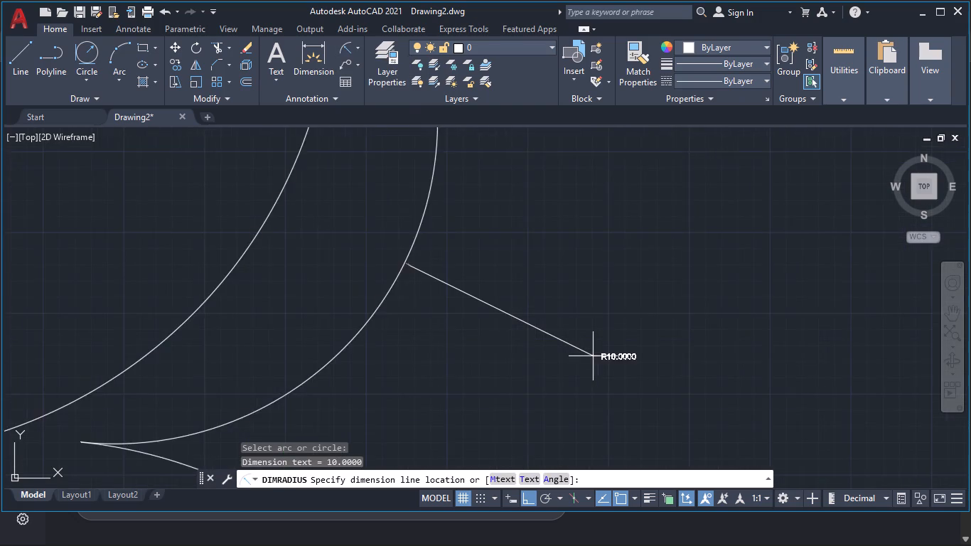
pyautogui.press('Escape')
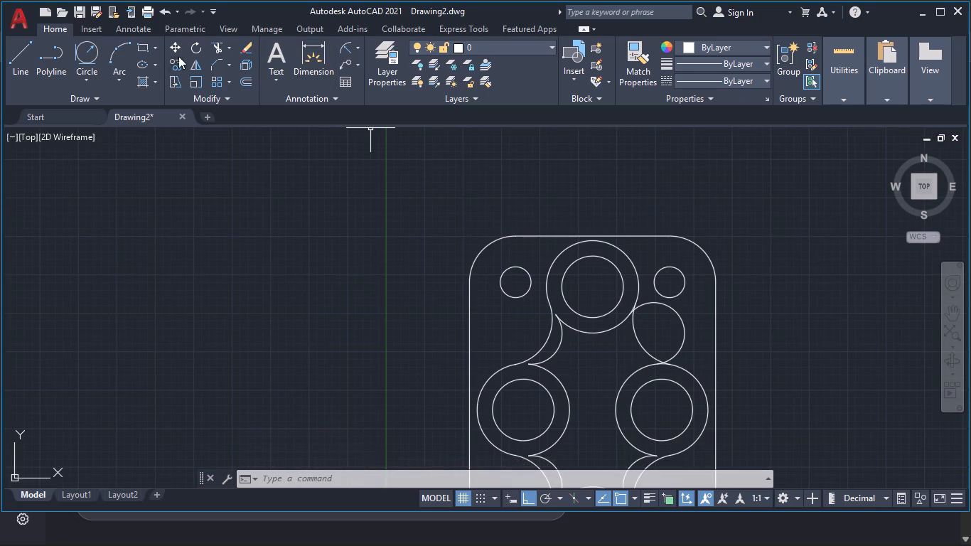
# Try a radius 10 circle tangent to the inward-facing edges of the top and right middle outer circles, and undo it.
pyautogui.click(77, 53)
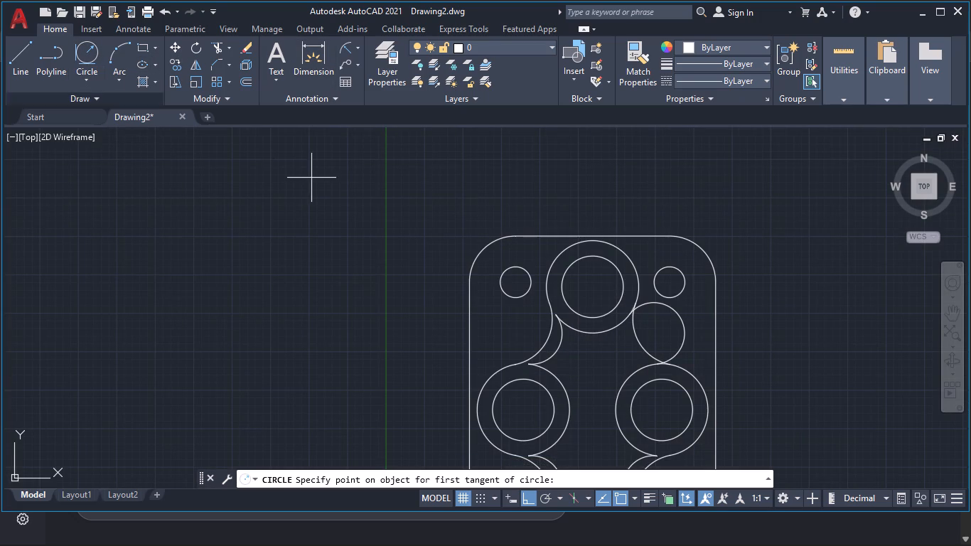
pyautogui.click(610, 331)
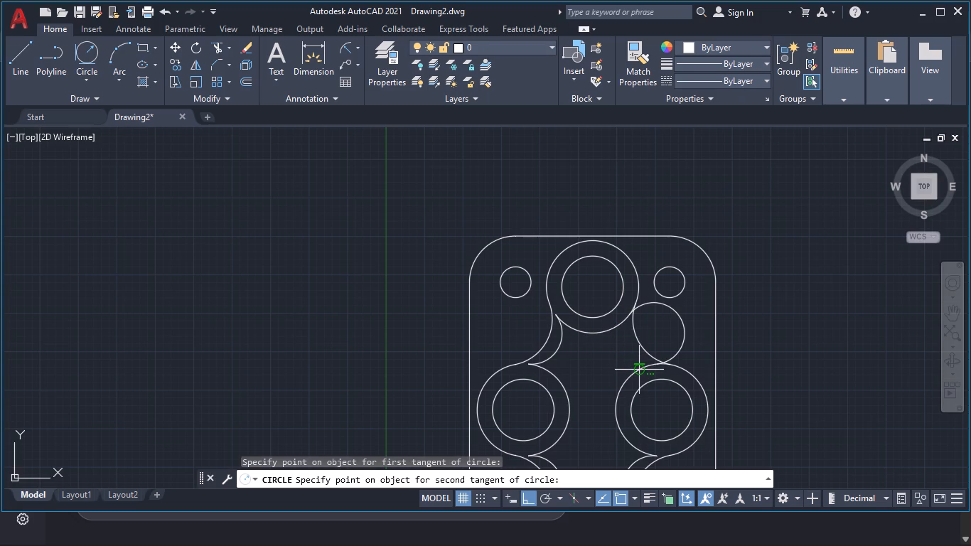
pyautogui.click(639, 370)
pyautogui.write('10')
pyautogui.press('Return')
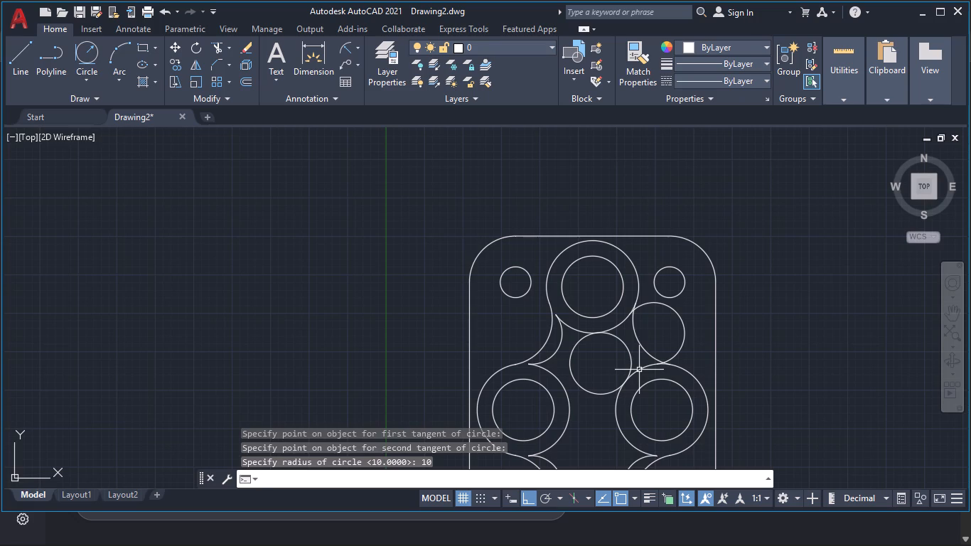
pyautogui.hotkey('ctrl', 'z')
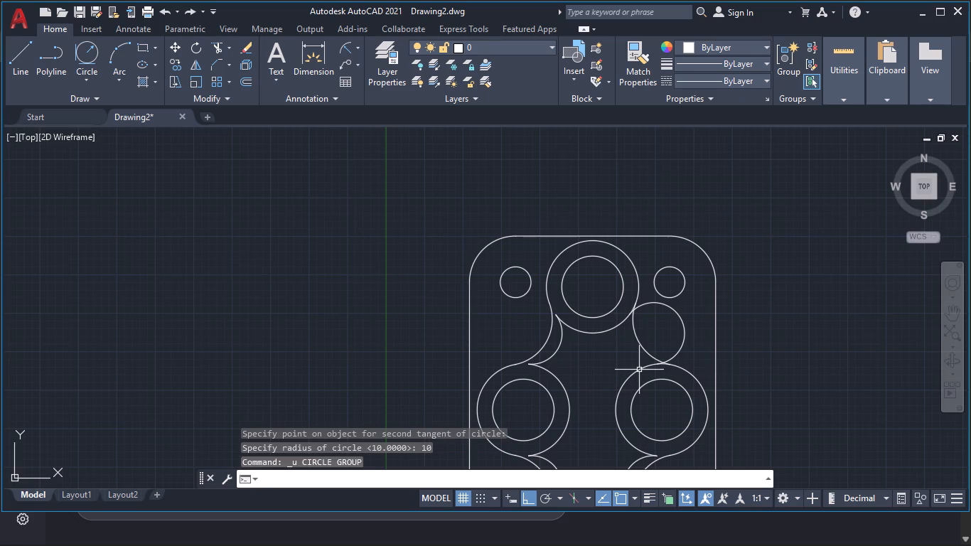
# Draw a Tan, Tan, Radius circle of radius 10 touching the outward-facing edges of the top and right middle outer circles.
pyautogui.click(86, 56)
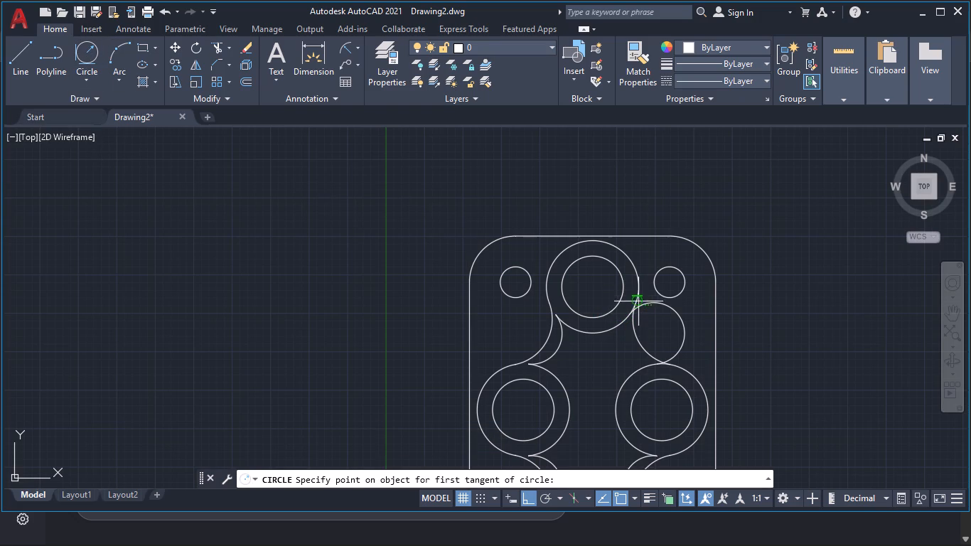
pyautogui.click(638, 295)
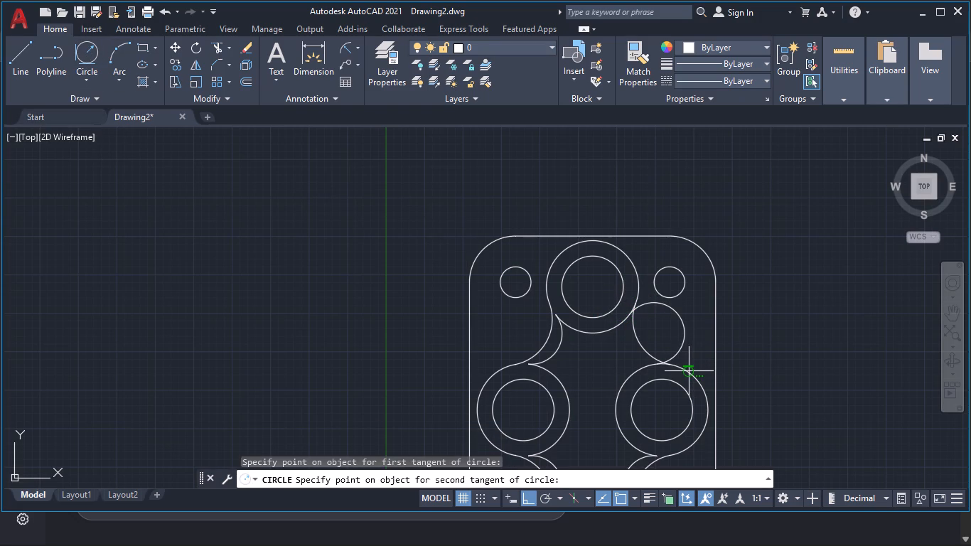
pyautogui.click(689, 371)
pyautogui.write('10')
pyautogui.press('Return')
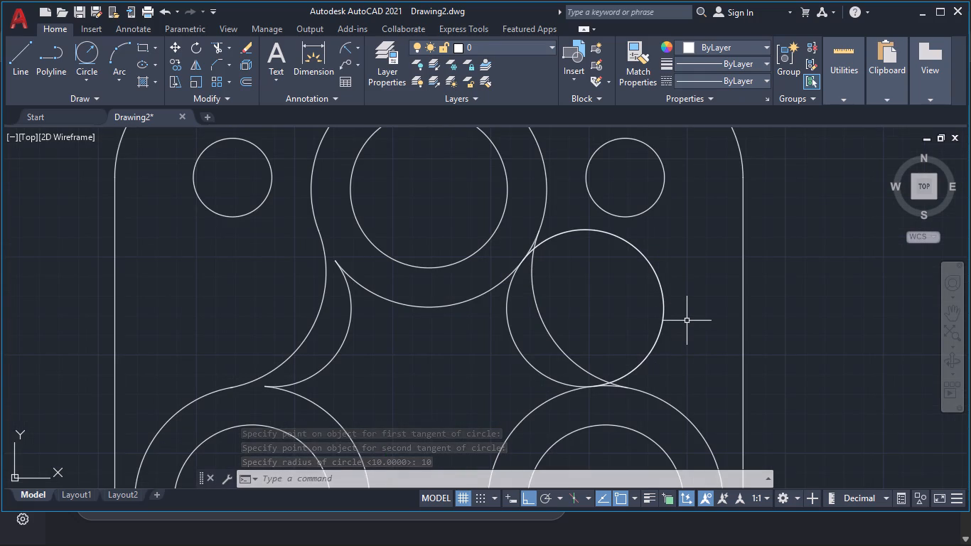
# Trim the upper-right tangent circle's outer part and the leftover pieces where it meets the top and right middle outer circles, keeping its inner arc.
pyautogui.write('tr')
pyautogui.press('Return')
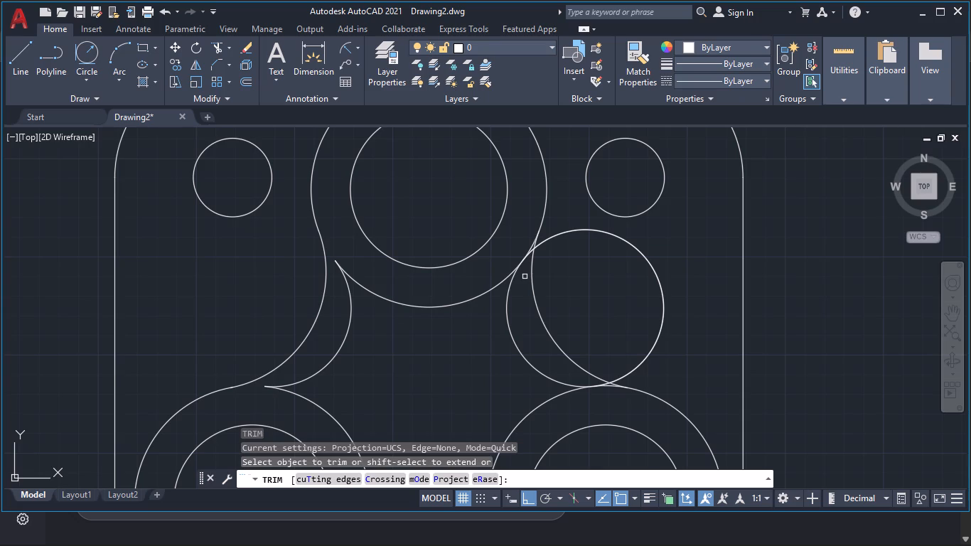
pyautogui.moveTo(525, 277); pyautogui.dragTo(525, 235)
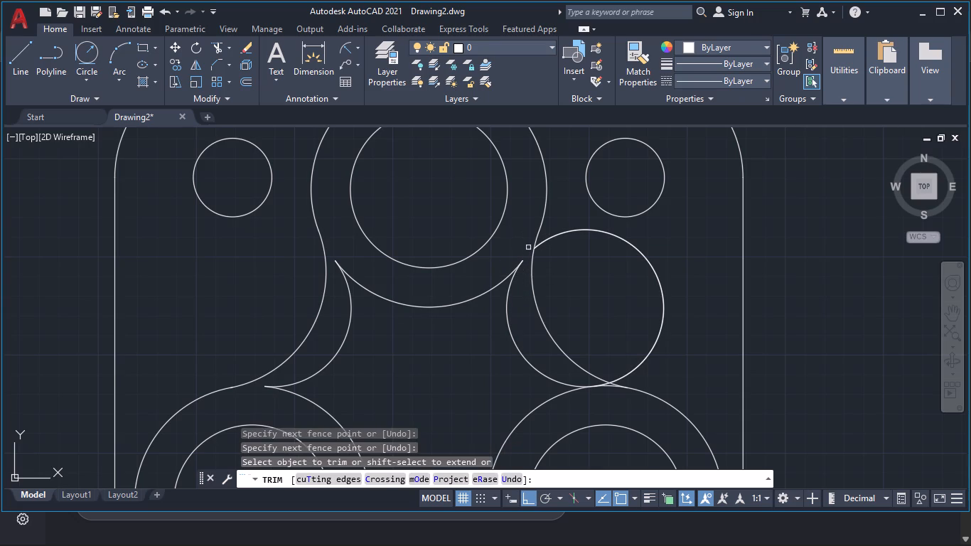
pyautogui.click(589, 231)
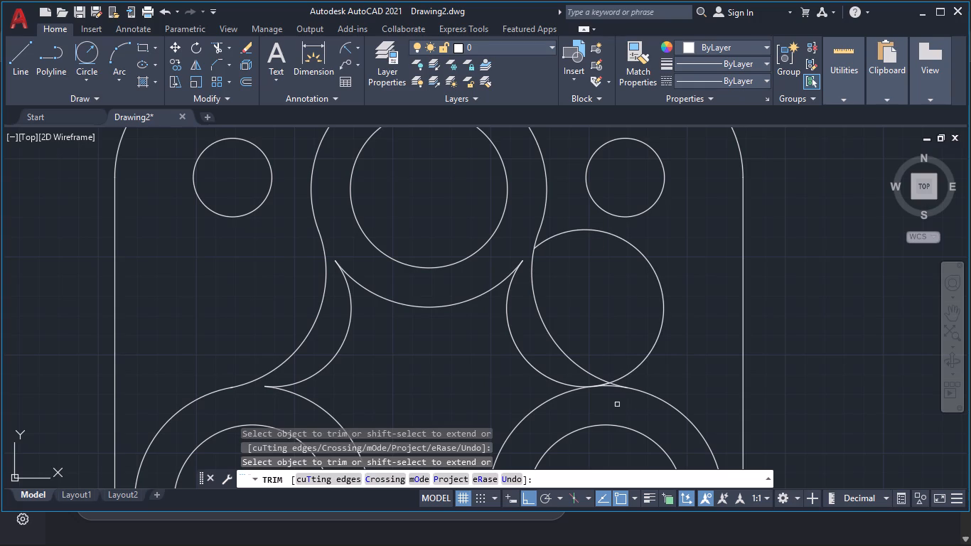
pyautogui.moveTo(579, 377); pyautogui.dragTo(607, 390)
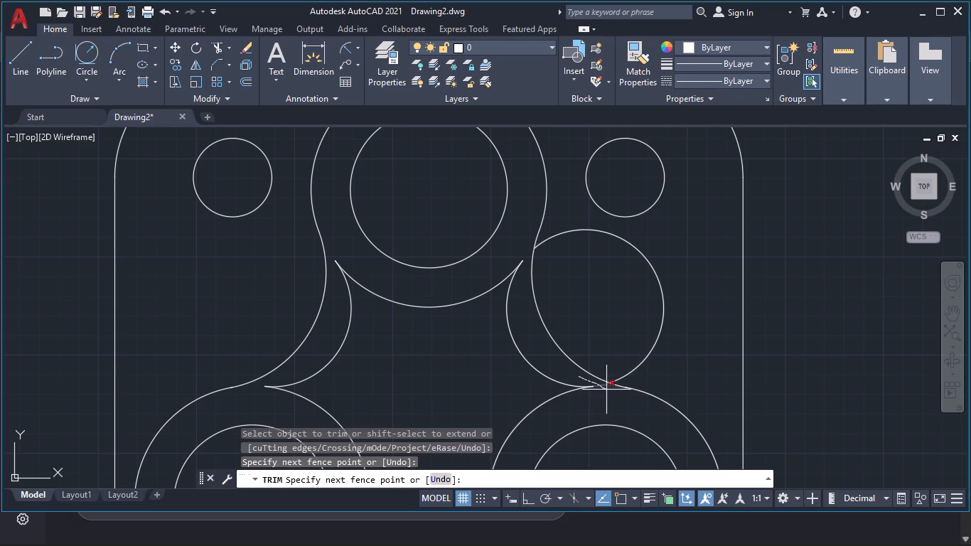
pyautogui.moveTo(607, 390); pyautogui.dragTo(623, 391)
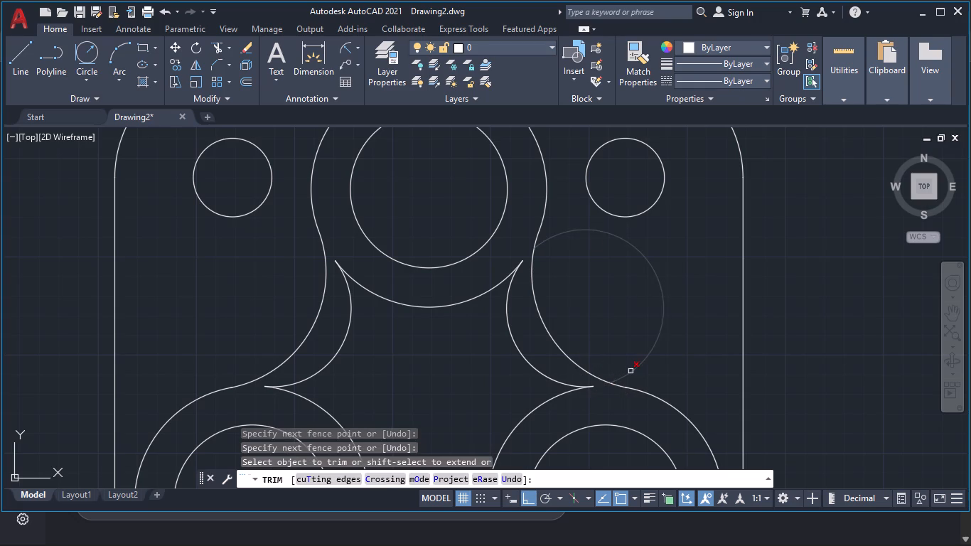
pyautogui.click(631, 371)
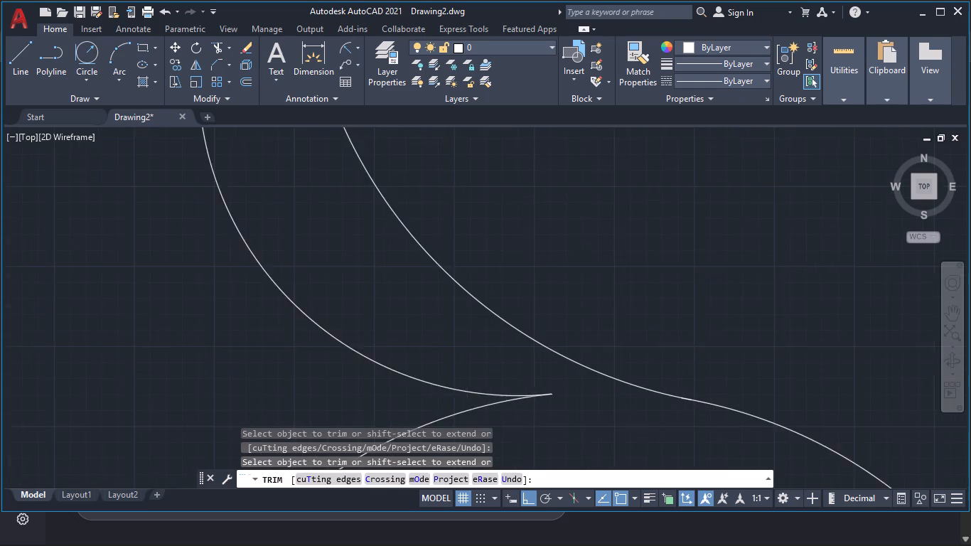
pyautogui.click(607, 384)
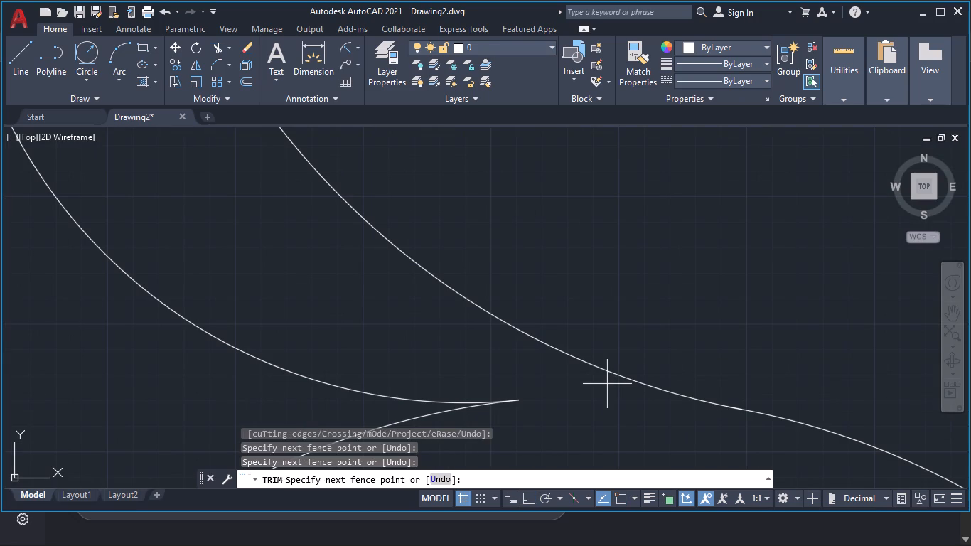
pyautogui.click(604, 390)
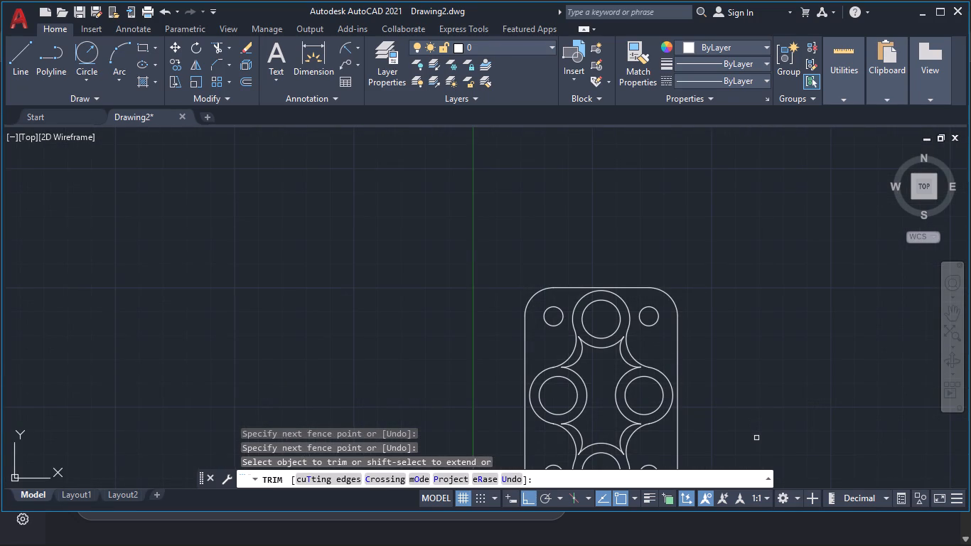
# Fillet the upper-left inner arc against the left middle outer circle with radius 3, using the Multiple and No trim options.
pyautogui.press('Escape')
pyautogui.press('f')
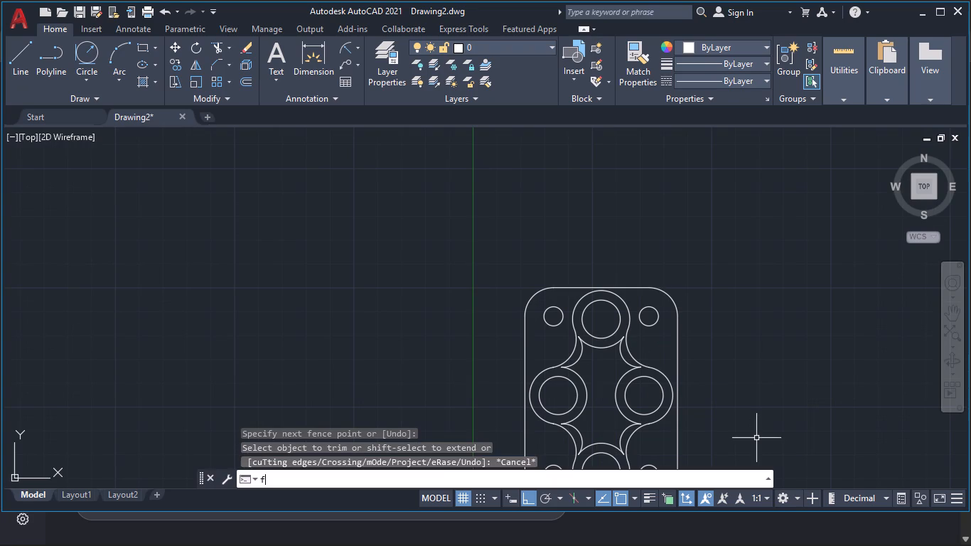
pyautogui.press('Return')
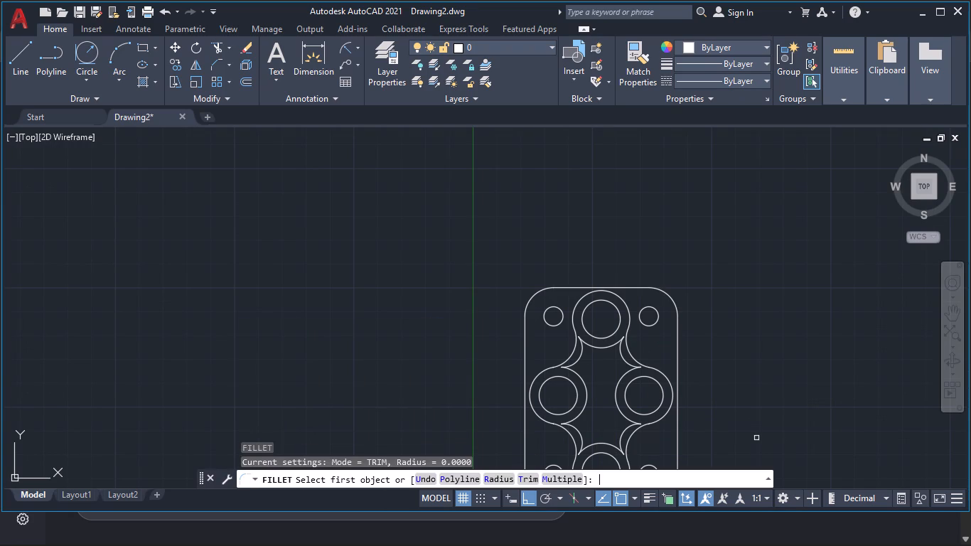
pyautogui.press('r')
pyautogui.press('Return')
pyautogui.press('3')
pyautogui.press('Return')
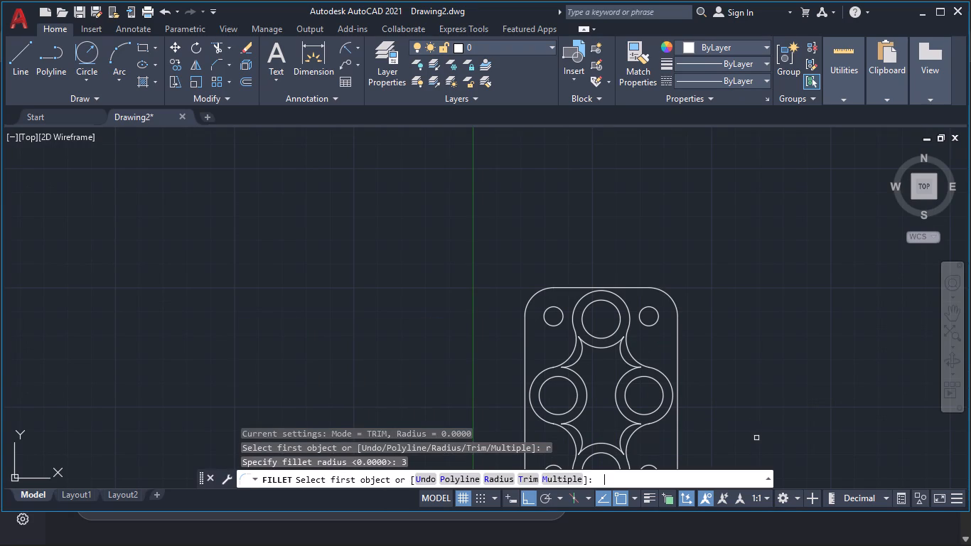
pyautogui.click(549, 480)
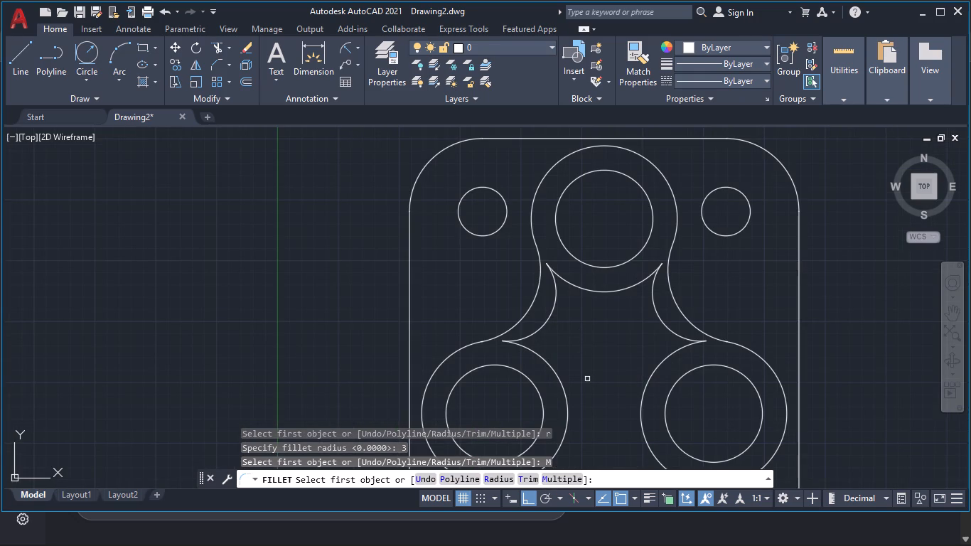
pyautogui.click(527, 478)
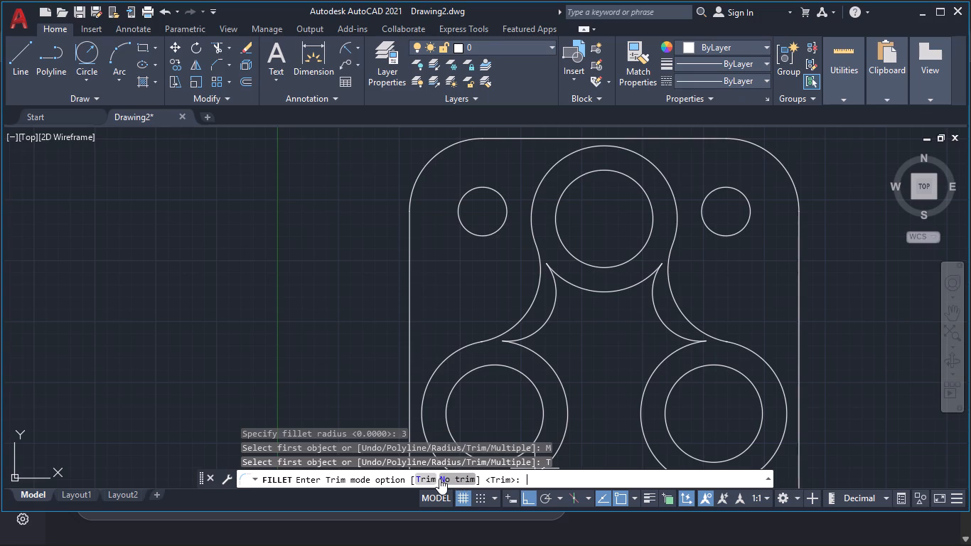
pyautogui.click(442, 478)
pyautogui.click(519, 340)
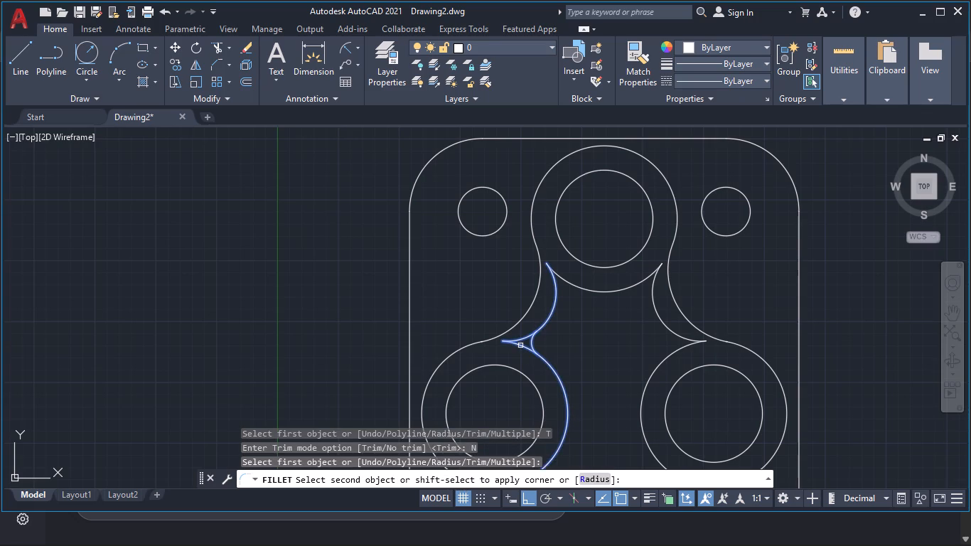
pyautogui.click(520, 346)
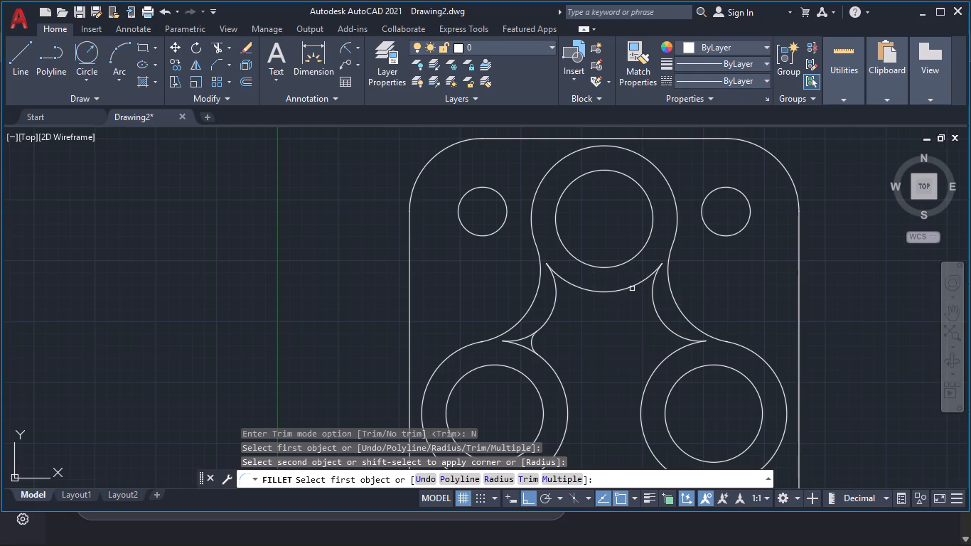
# Add radius 3 fillets where the top outer circle meets both upper inner arcs, and between the upper-right arc and right middle outer circle.
pyautogui.click(632, 287)
pyautogui.click(653, 299)
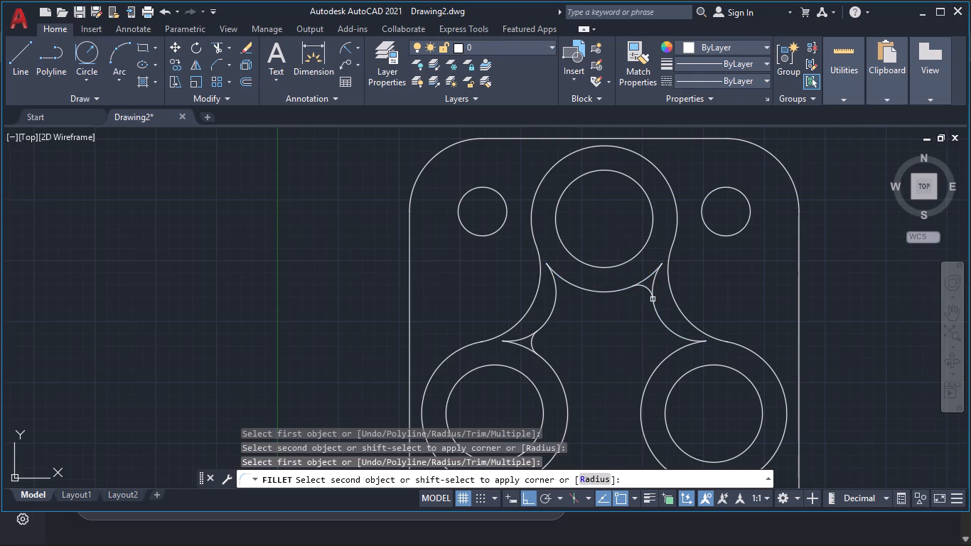
pyautogui.click(571, 285)
pyautogui.click(557, 289)
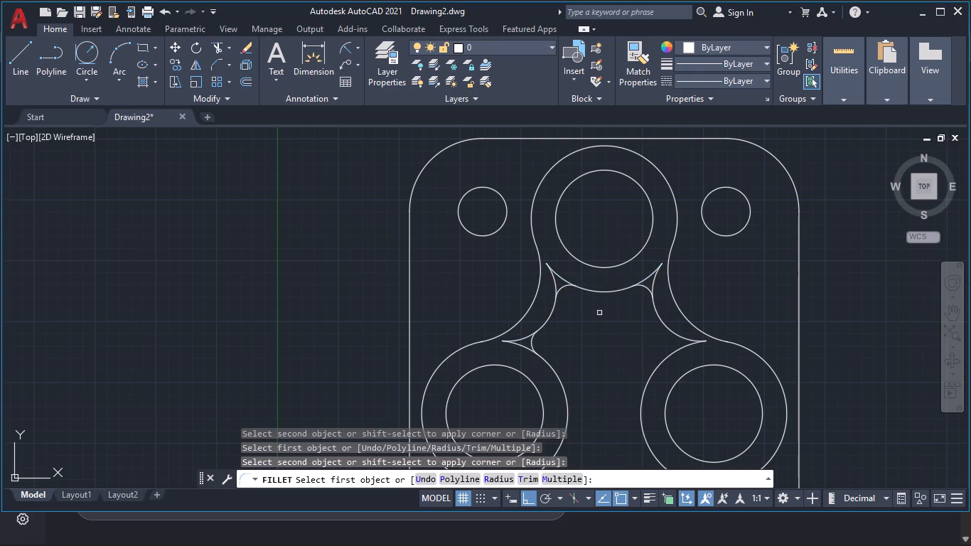
pyautogui.click(682, 338)
pyautogui.click(679, 348)
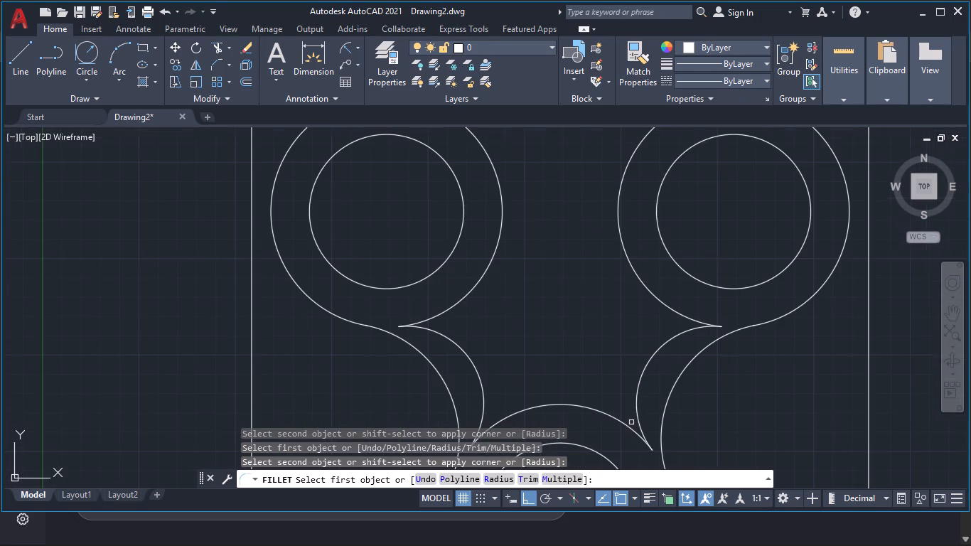
# Add radius 3 fillets to the inner opening's four lower corners, where the lower arcs meet the middle and bottom outer circles.
pyautogui.click(682, 316)
pyautogui.click(680, 334)
pyautogui.click(438, 315)
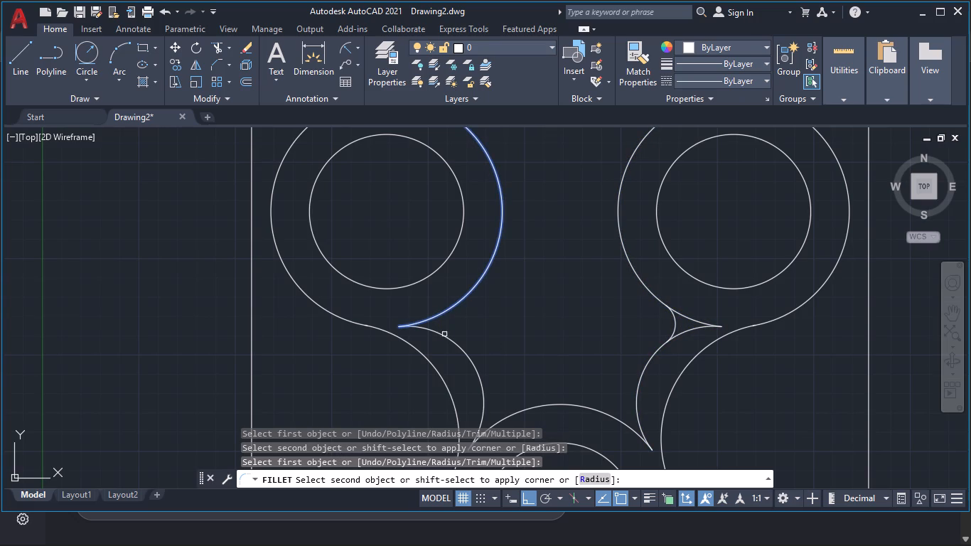
pyautogui.click(444, 338)
pyautogui.click(484, 405)
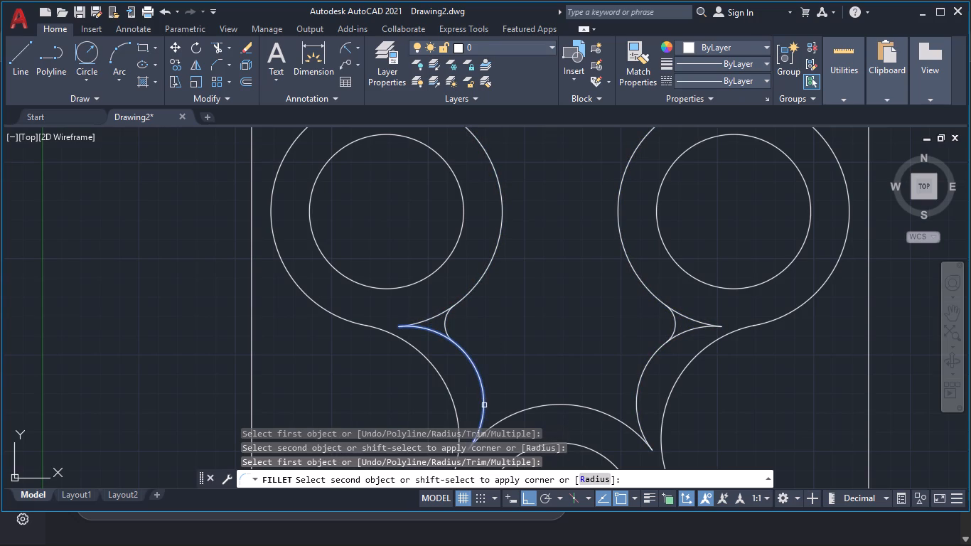
pyautogui.click(506, 417)
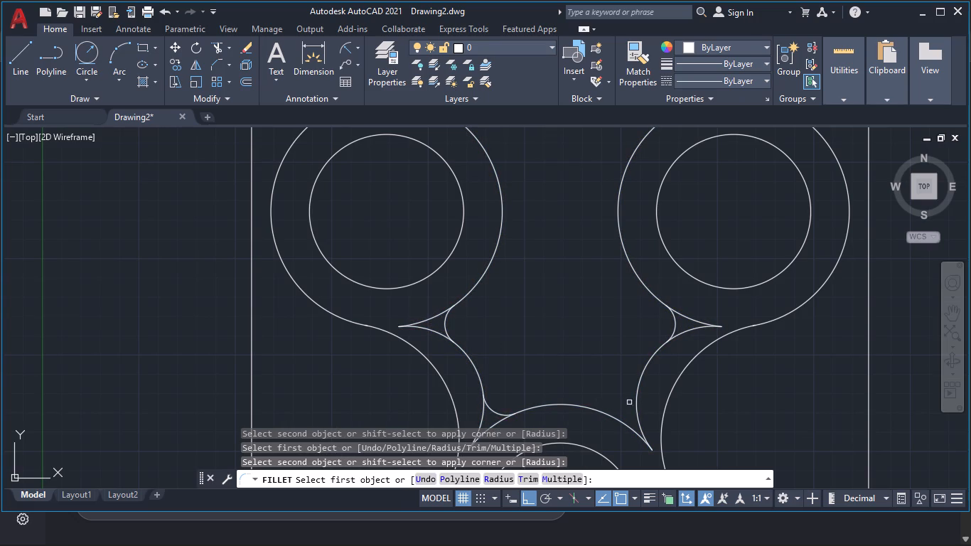
pyautogui.click(635, 402)
pyautogui.click(613, 420)
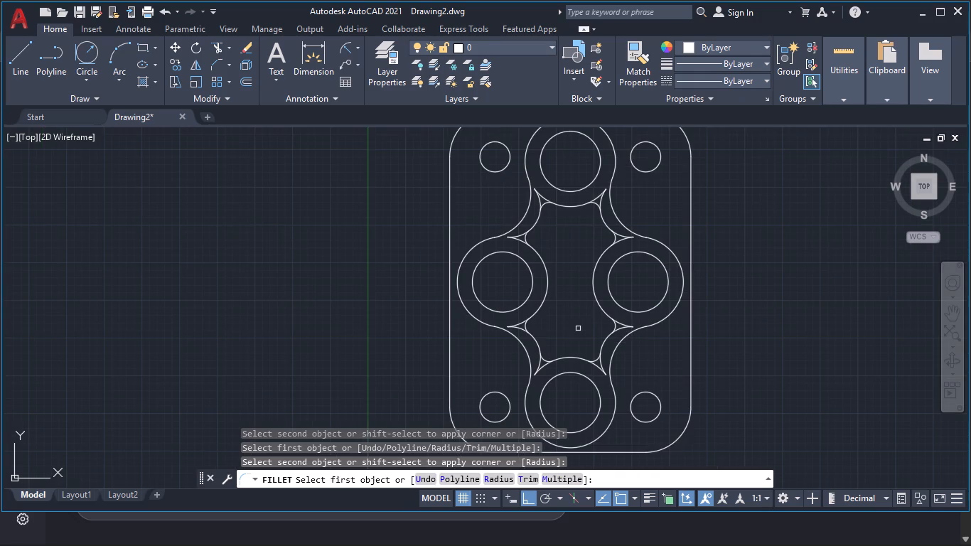
pyautogui.press('Return')
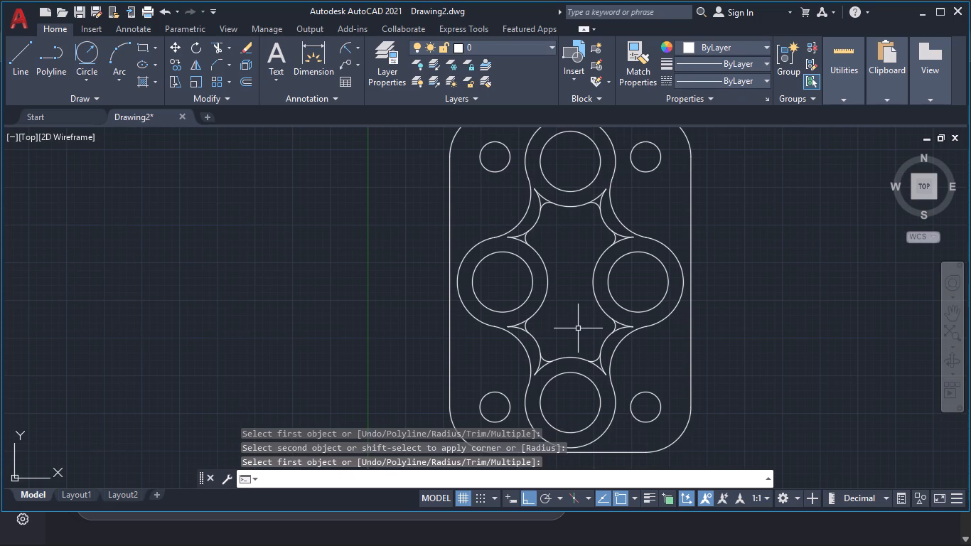
# Trim the pointed leftovers behind the four fillets in the lower half of the inner opening.
pyautogui.write('tr')
pyautogui.press('Return')
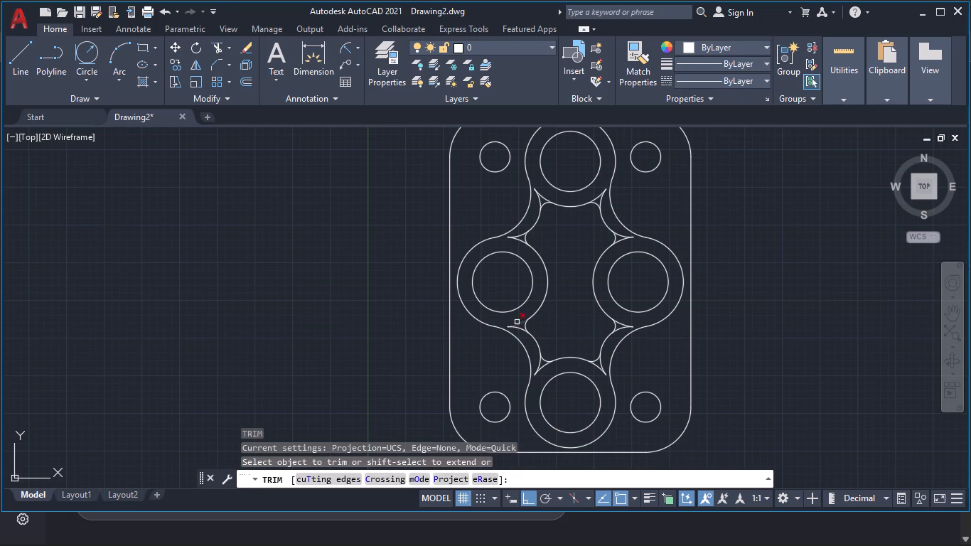
pyautogui.moveTo(517, 318); pyautogui.dragTo(521, 335)
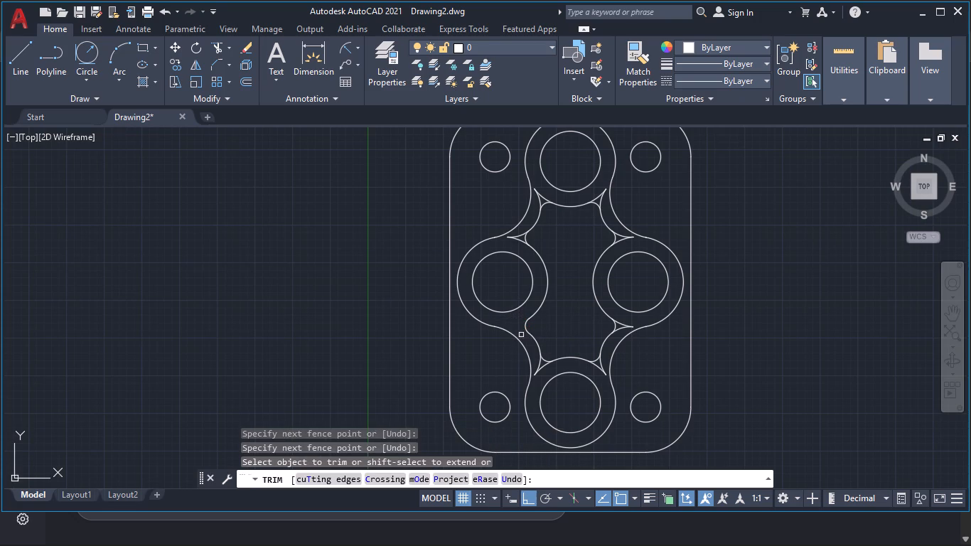
pyautogui.moveTo(535, 358); pyautogui.dragTo(545, 371)
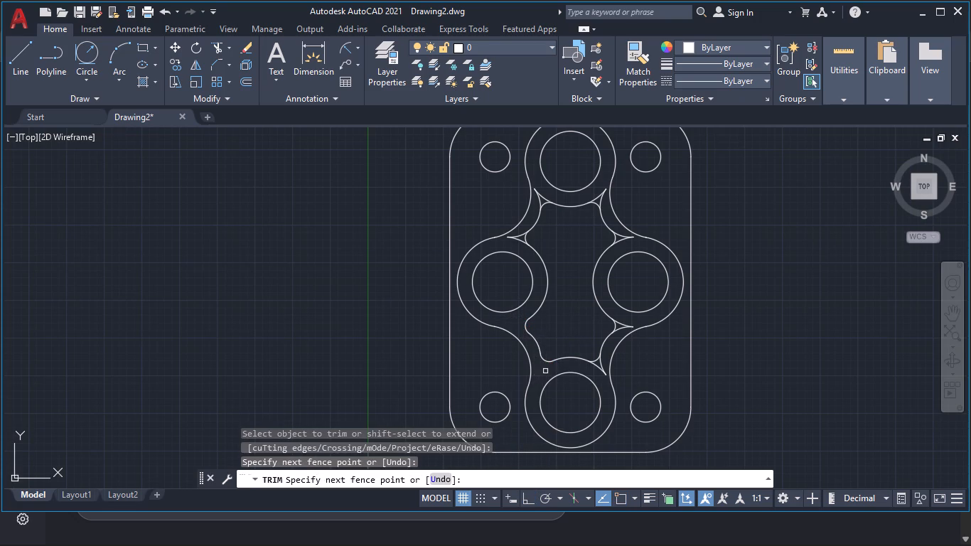
pyautogui.click(545, 371)
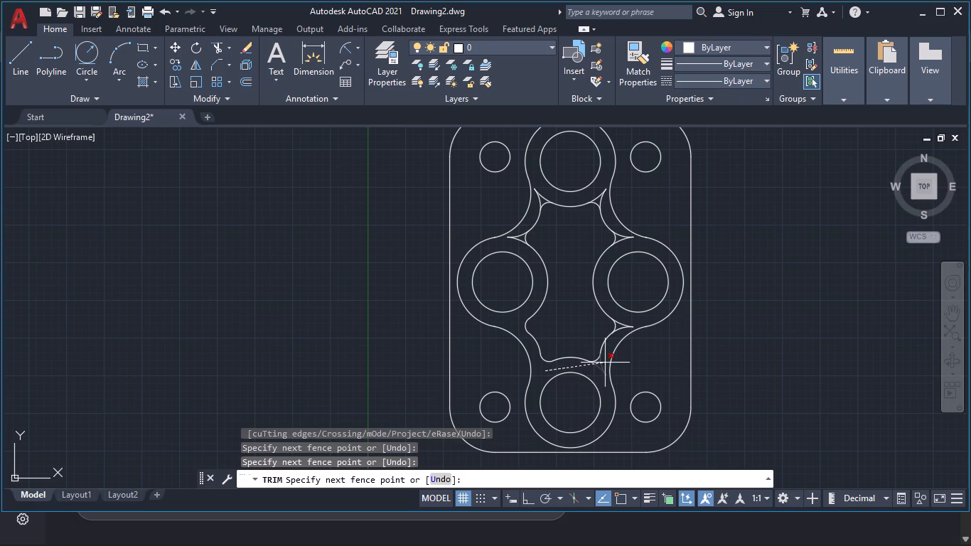
pyautogui.click(605, 363)
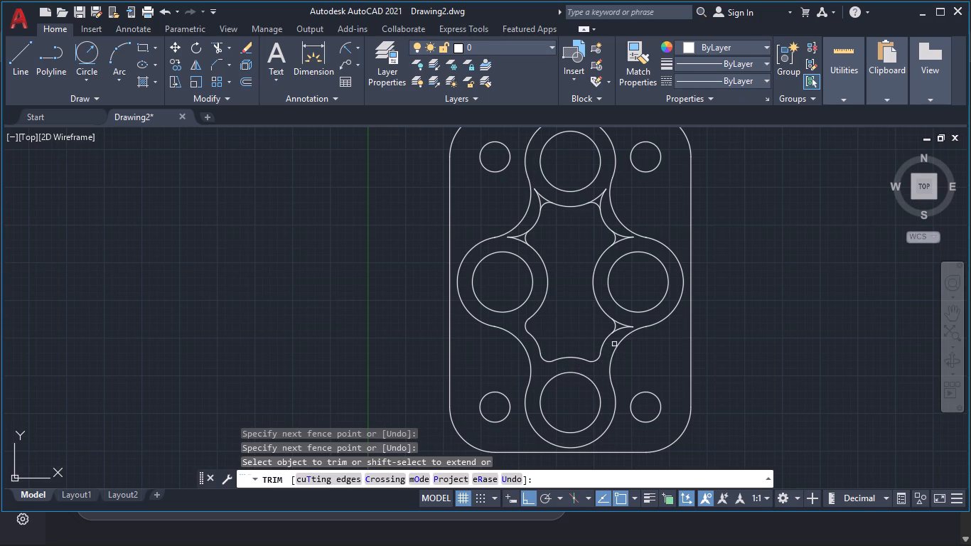
pyautogui.click(619, 335)
pyautogui.click(621, 321)
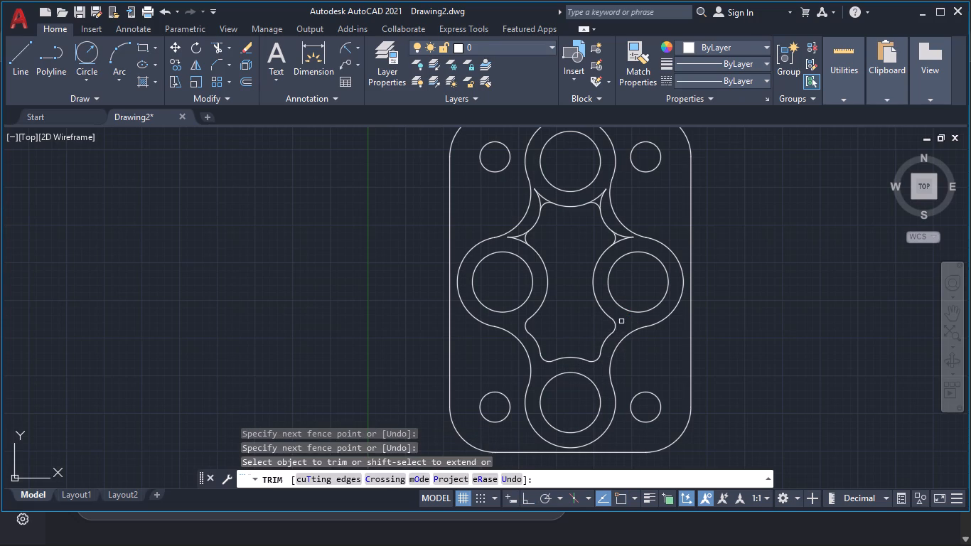
# Trim the pointed leftovers behind the four fillets in the upper half of the inner opening.
pyautogui.click(621, 247)
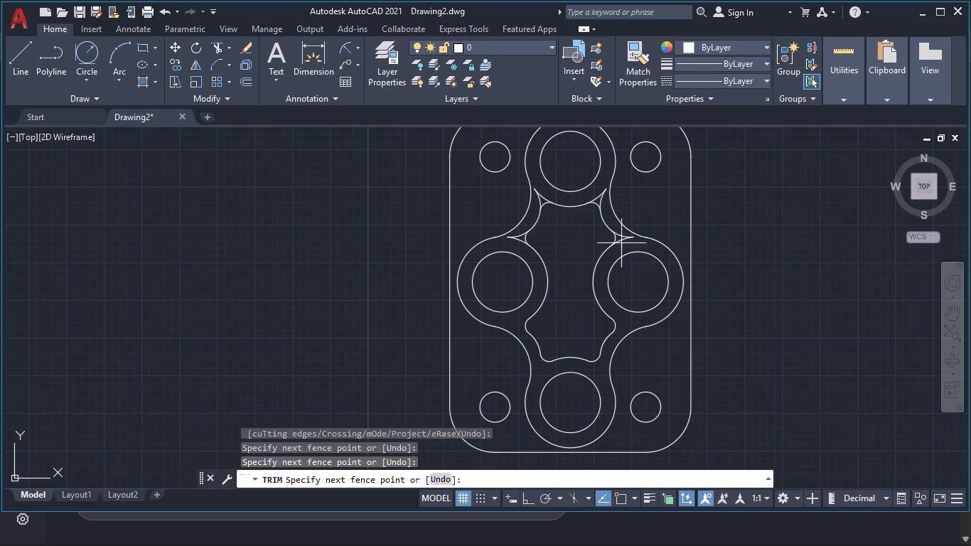
pyautogui.click(621, 232)
pyautogui.click(608, 210)
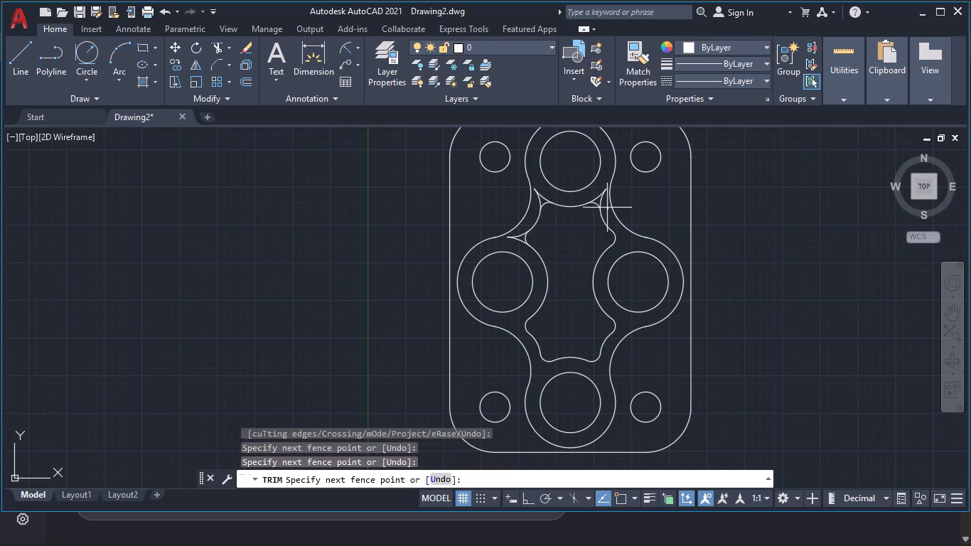
pyautogui.click(598, 196)
pyautogui.click(550, 195)
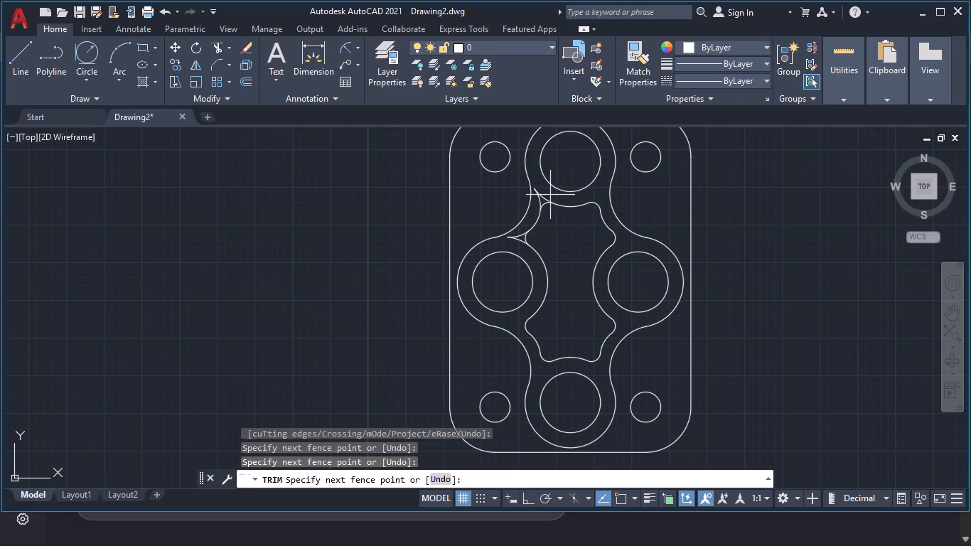
pyautogui.click(537, 202)
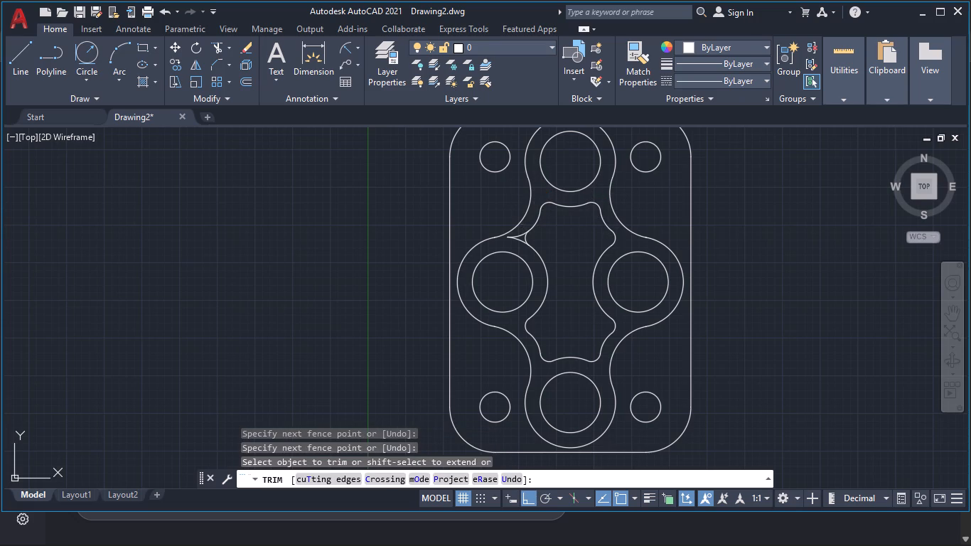
pyautogui.click(522, 227)
pyautogui.click(520, 245)
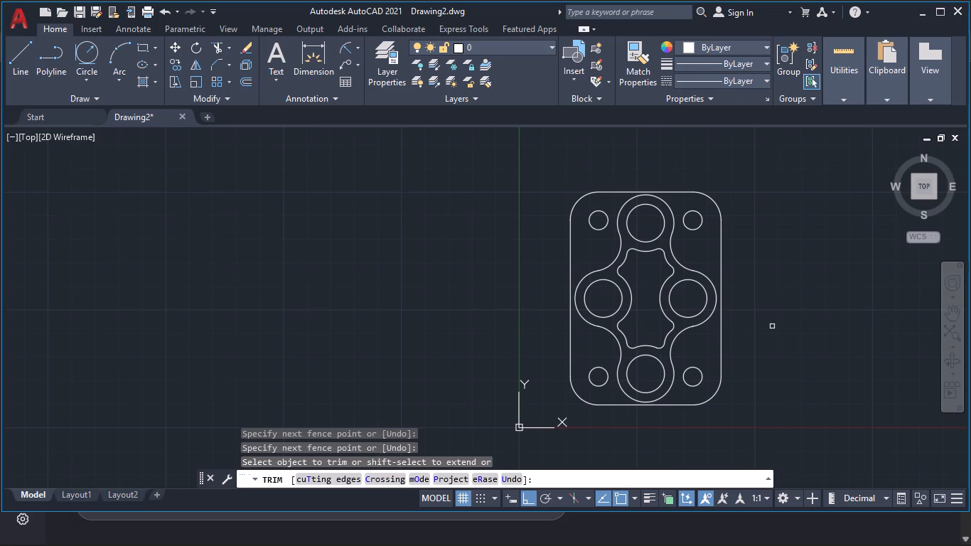
pyautogui.press('Return')
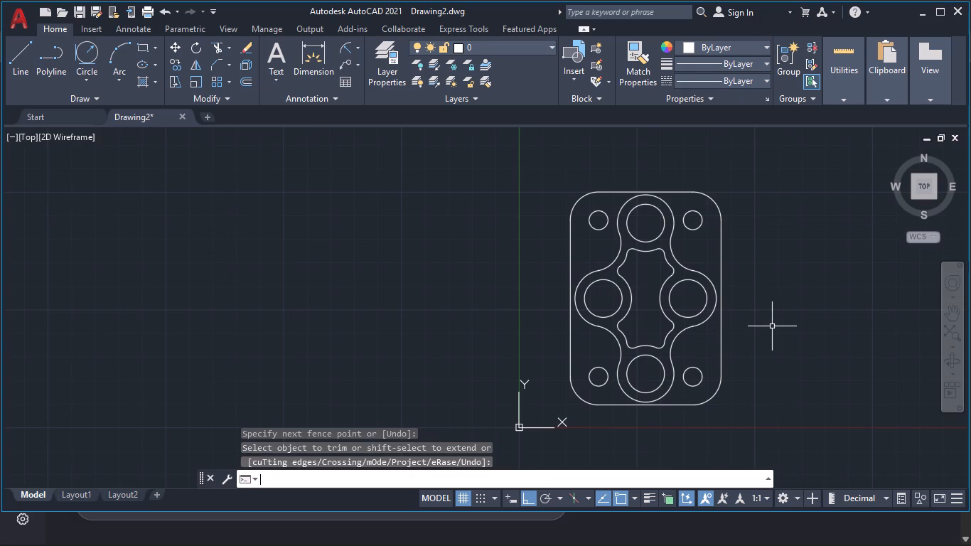
# Move the entire flange plate diagonally up and to the right, away from the origin, with Ortho off.
pyautogui.keyDown('ctrl'); pyautogui.scroll(-5, 772, 326); pyautogui.keyUp('ctrl')
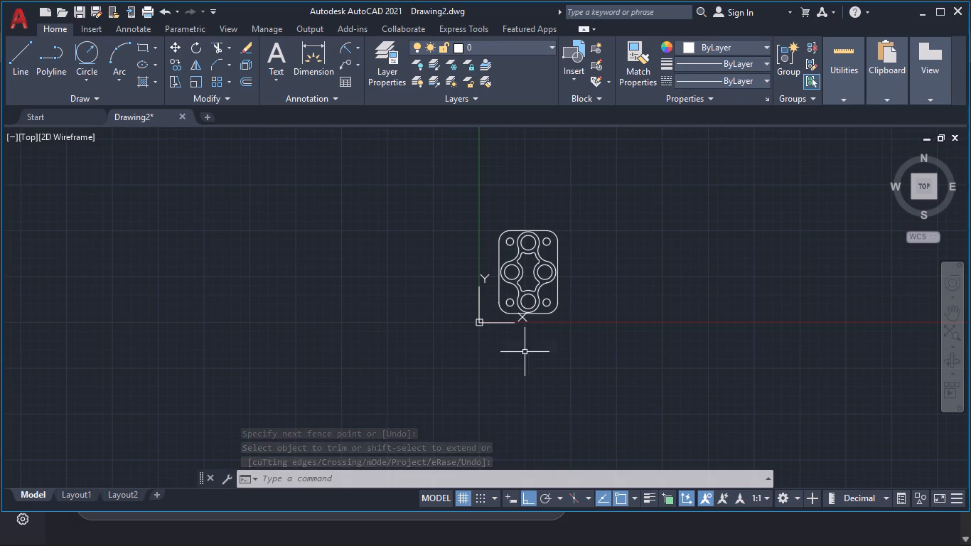
pyautogui.click(594, 330)
pyautogui.click(424, 176)
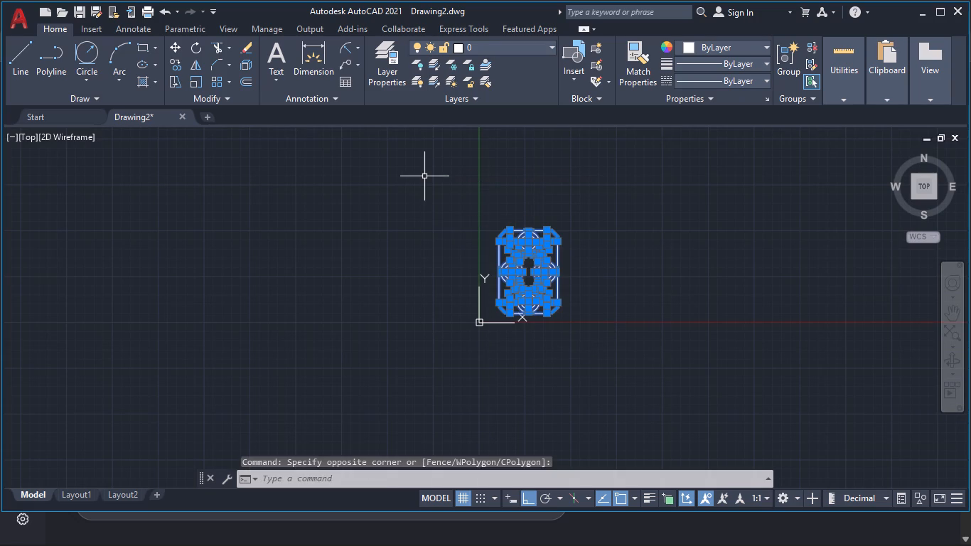
pyautogui.press('m')
pyautogui.press('Return')
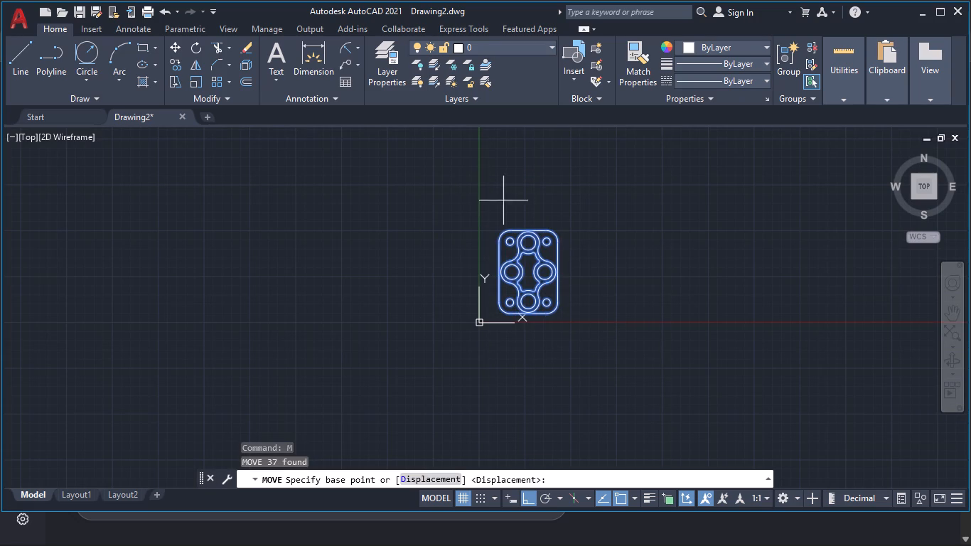
pyautogui.click(527, 247)
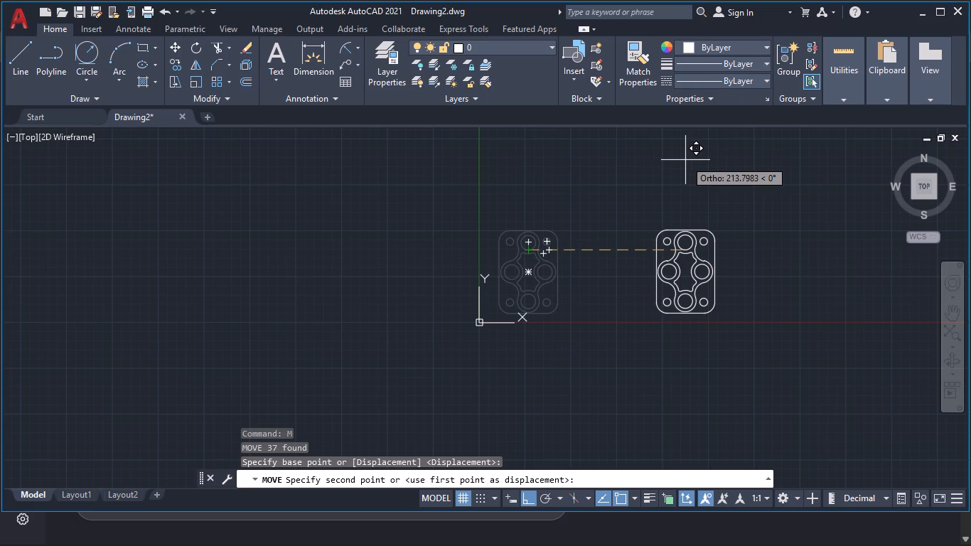
pyautogui.press('F8')
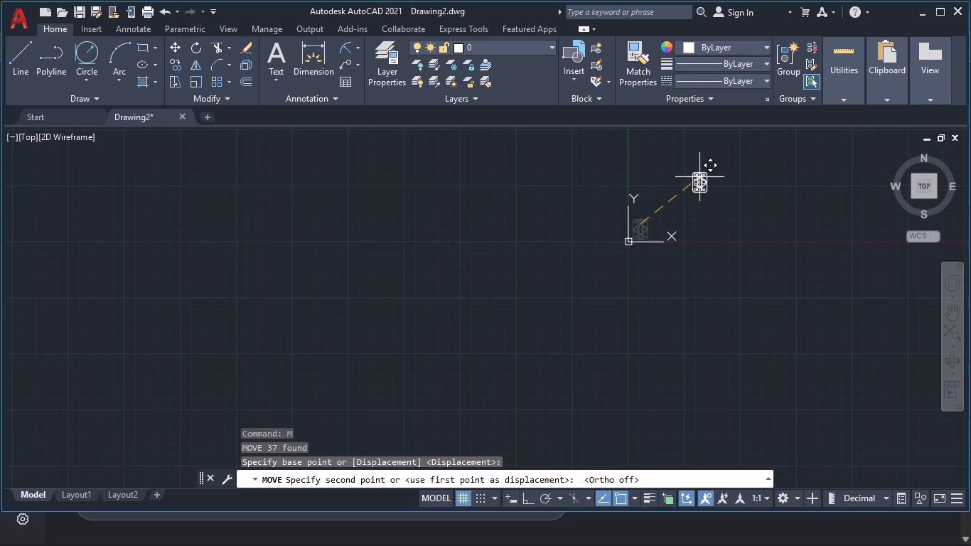
pyautogui.click(707, 159)
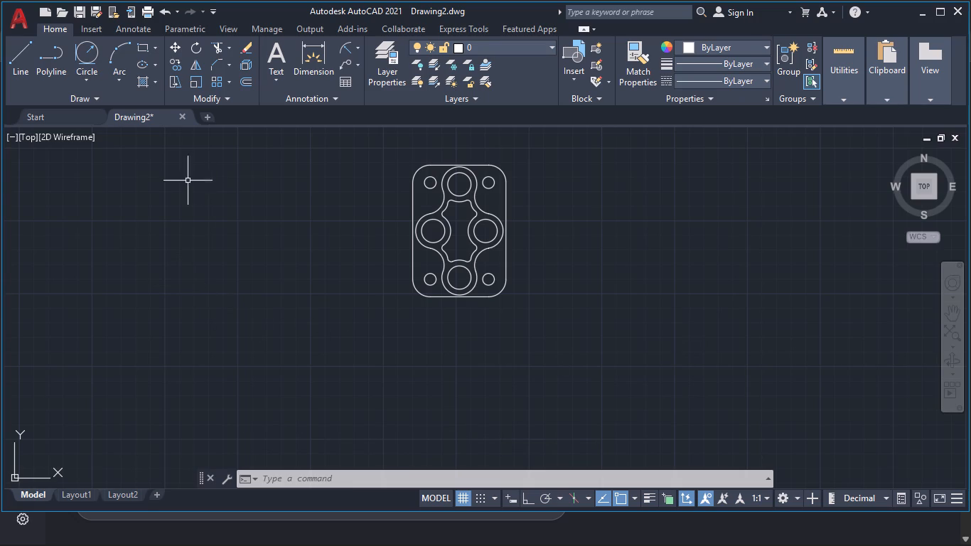
# Draw vertical construction lines through the plate's left edge, lower-left hole's centre and right quadrant, and left quadrants of the left concentric circles.
pyautogui.write('xl')
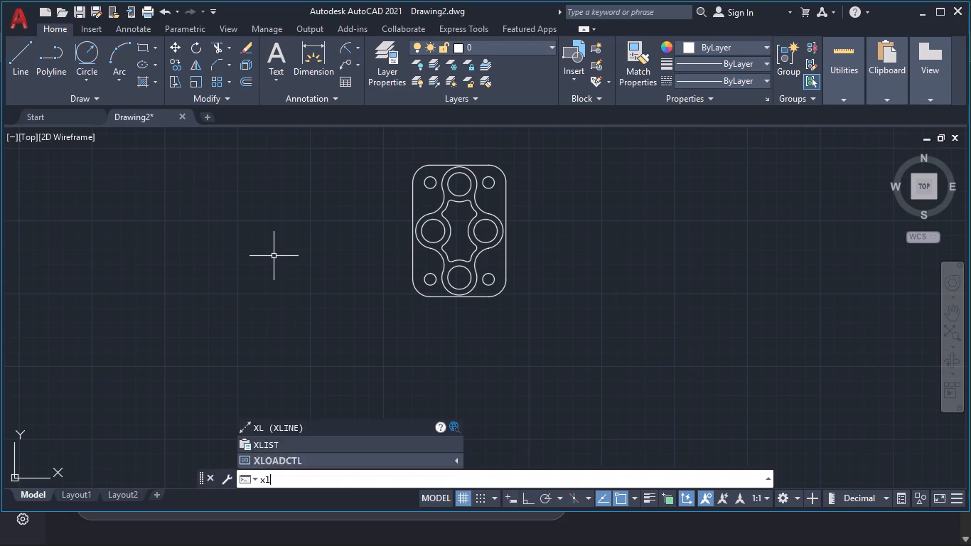
pyautogui.press('Return')
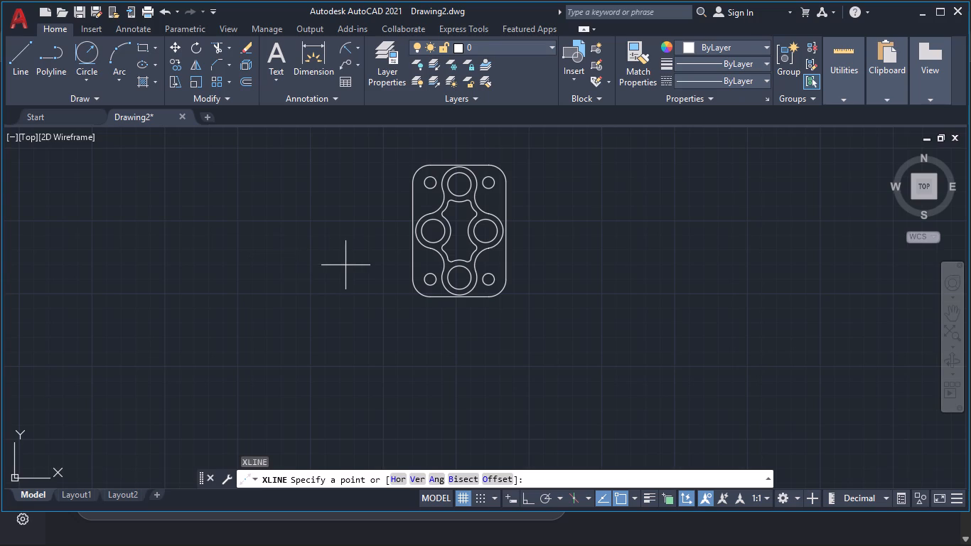
pyautogui.click(414, 480)
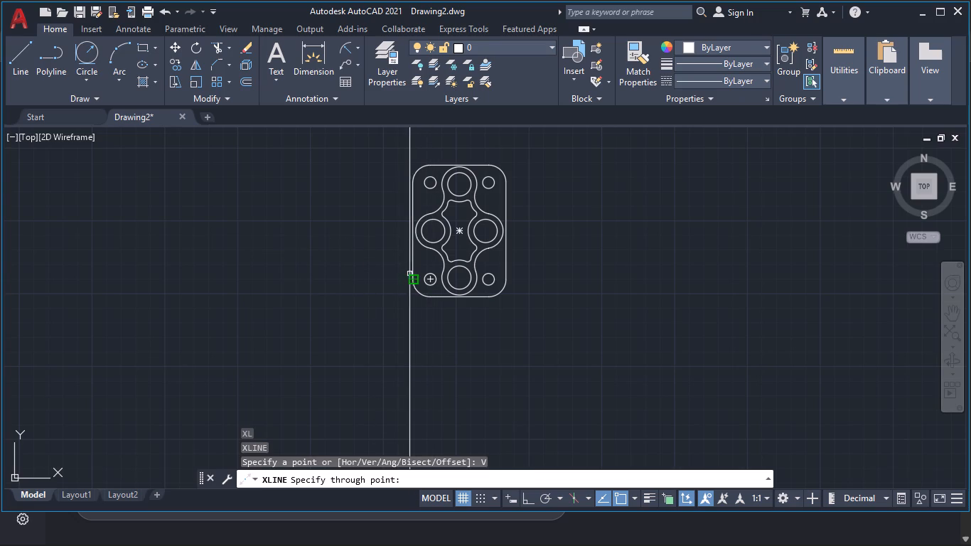
pyautogui.click(414, 281)
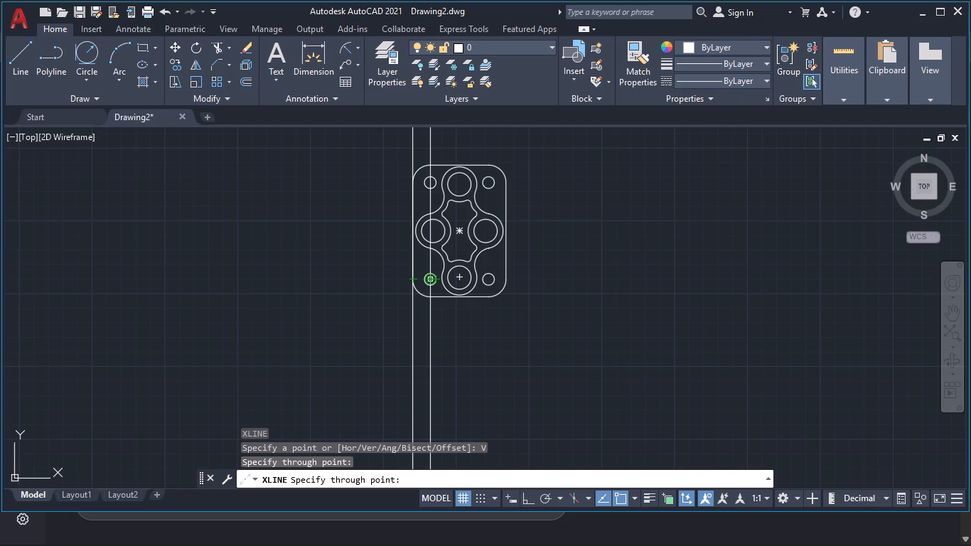
pyautogui.click(428, 281)
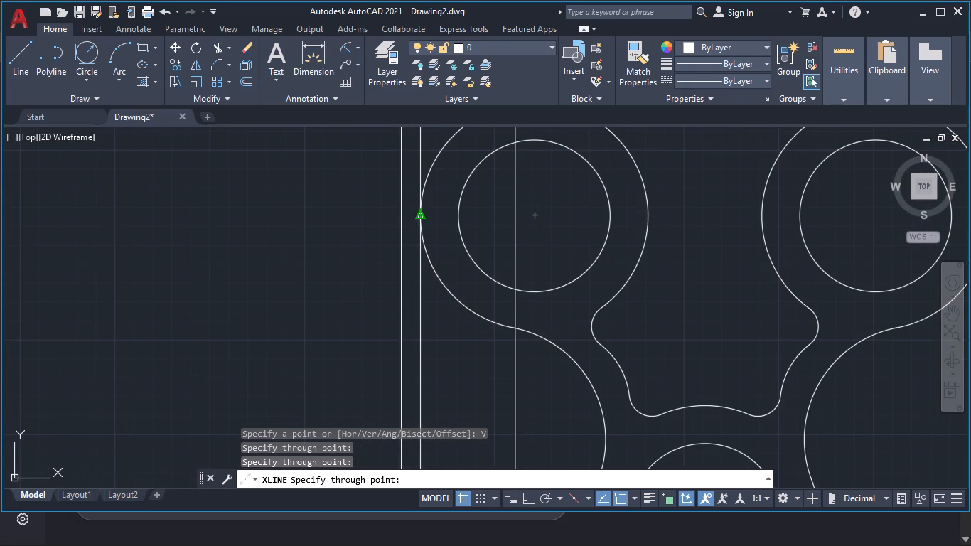
pyautogui.click(419, 213)
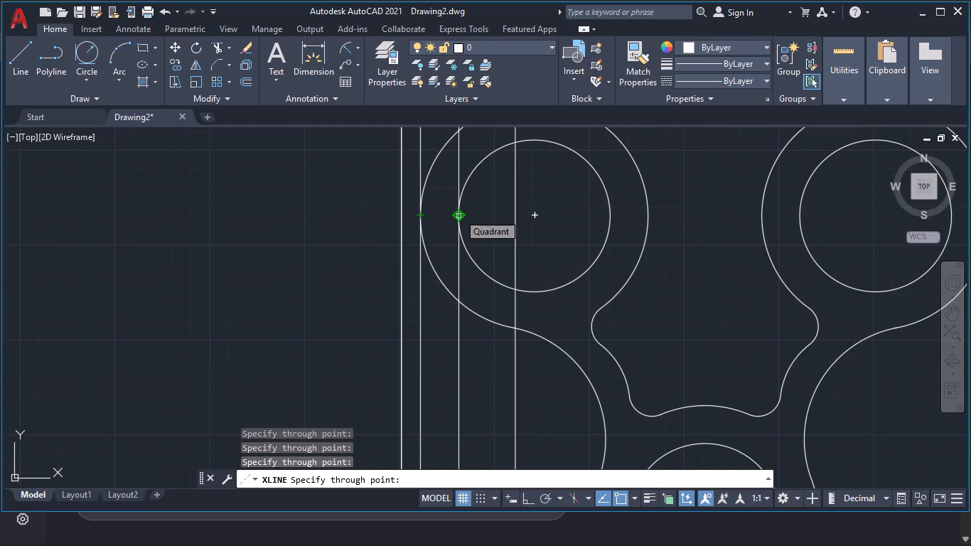
pyautogui.click(458, 213)
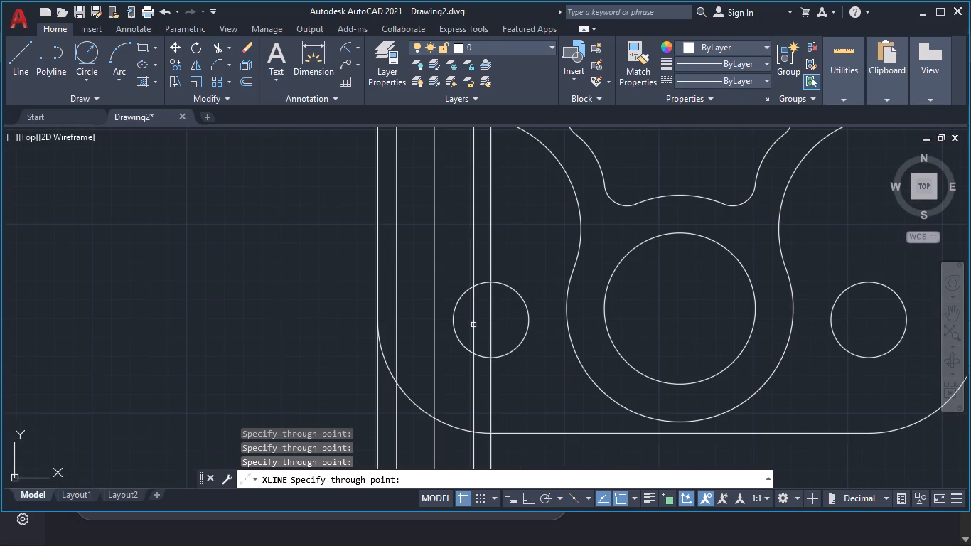
pyautogui.click(527, 318)
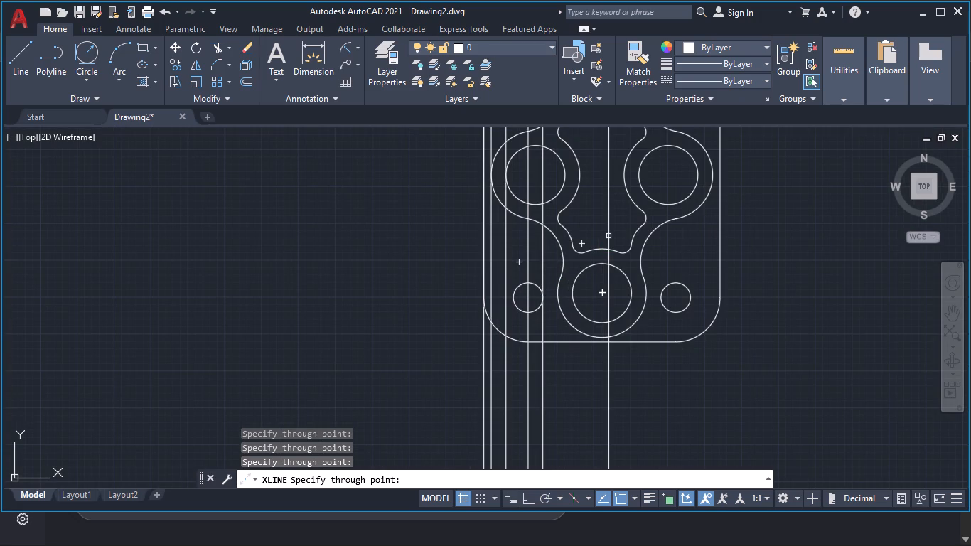
# Add vertical construction lines through the bottom circles' centre, outer circle's side quadrants, inner circle's right quadrant, and three nearby inner-profile fillet centres.
pyautogui.click(603, 294)
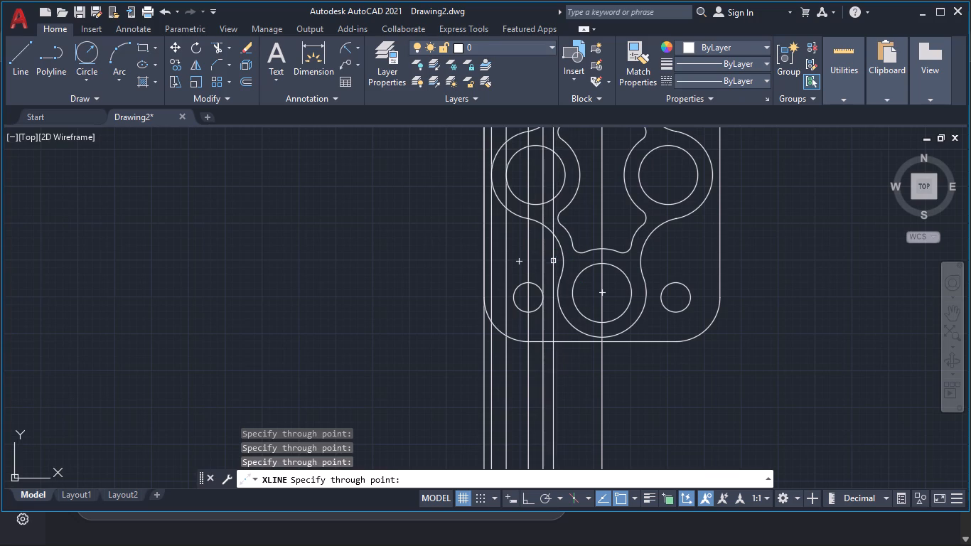
pyautogui.click(554, 294)
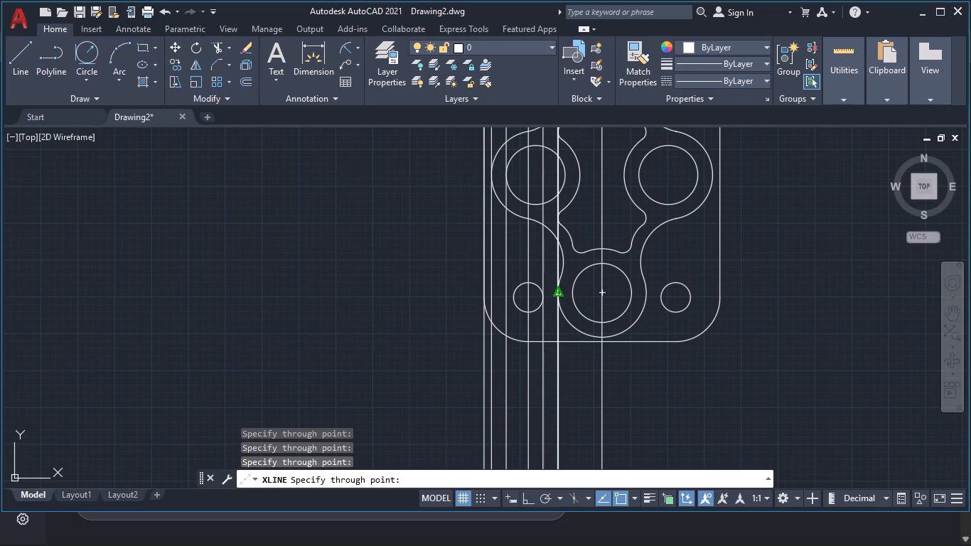
pyautogui.click(570, 213)
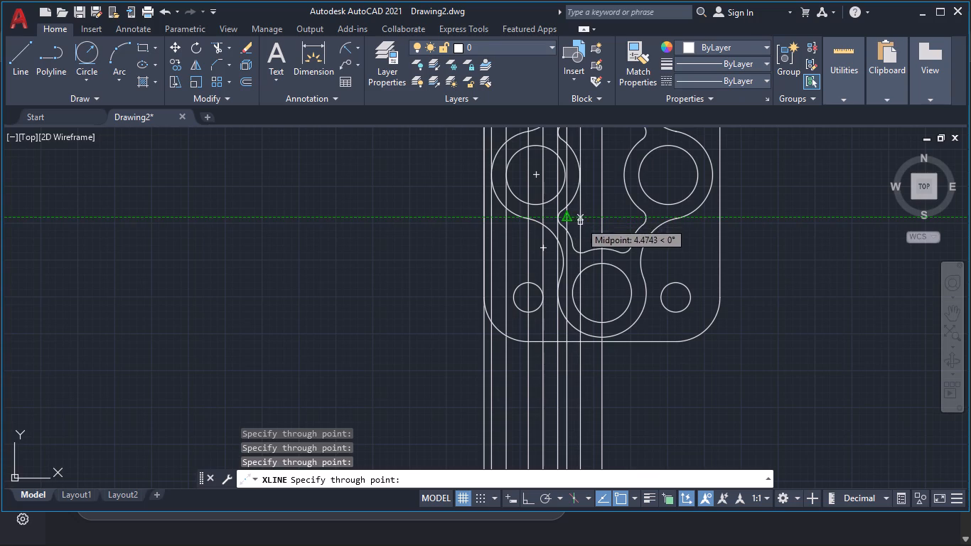
pyautogui.click(580, 241)
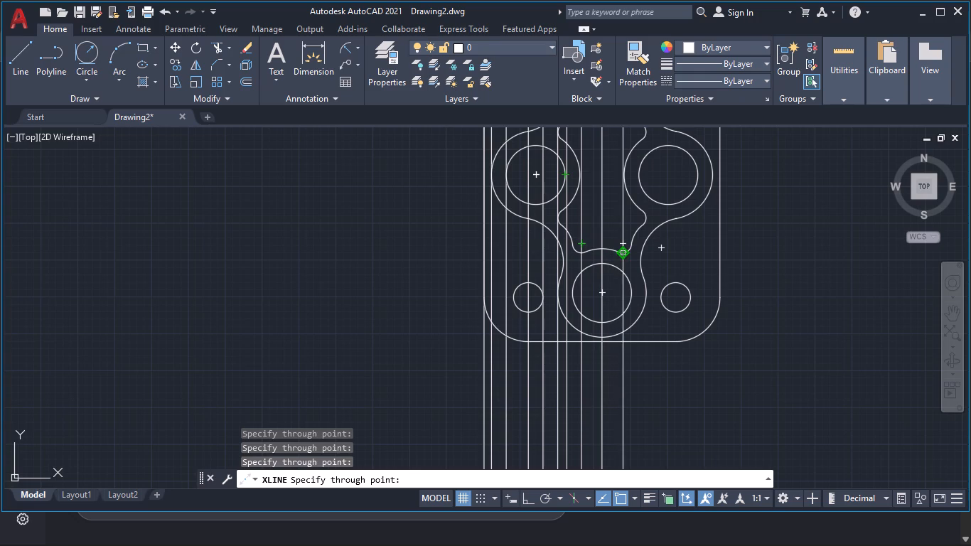
pyautogui.click(633, 295)
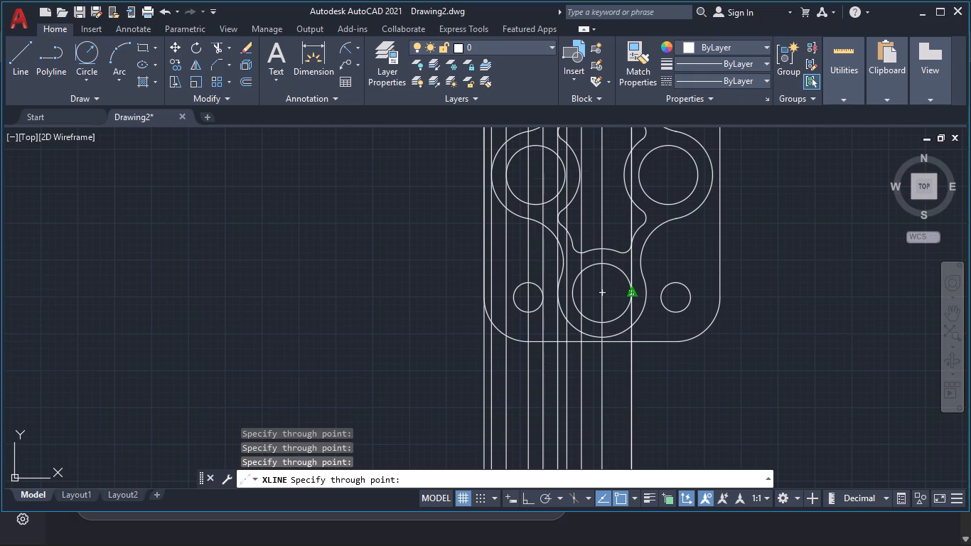
pyautogui.click(623, 243)
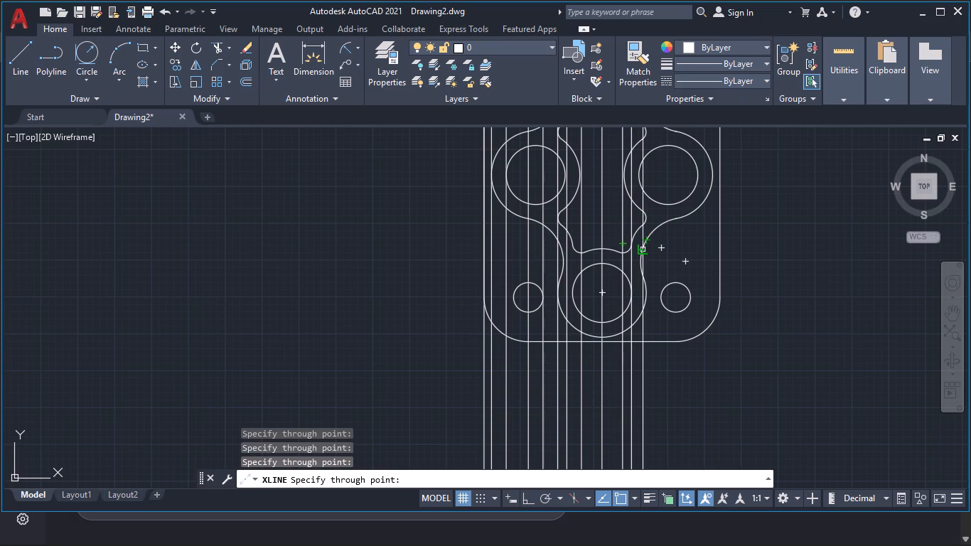
pyautogui.click(647, 293)
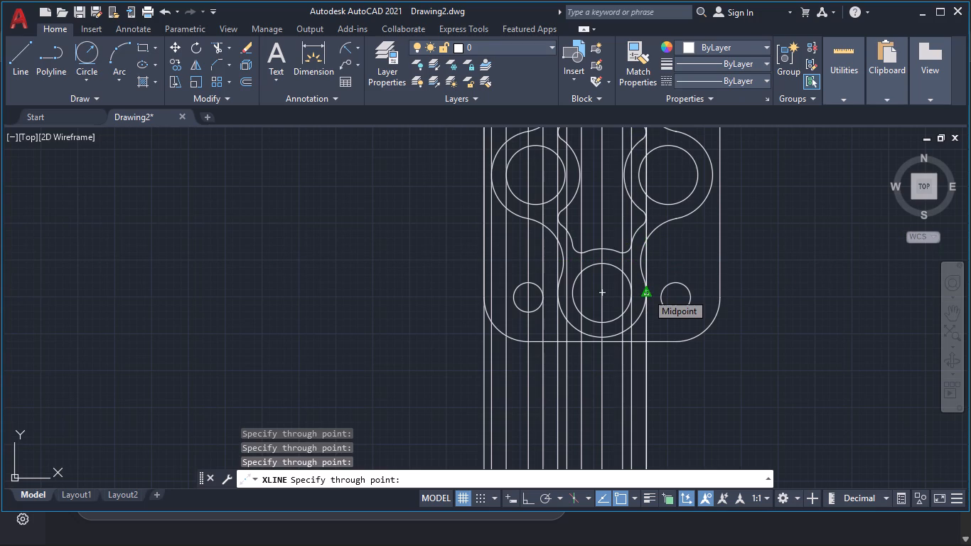
# Add vertical construction lines through the right inner circle's centre and side quadrants, the lower-right hole's side quadrants, and the plate's right edge.
pyautogui.click(638, 176)
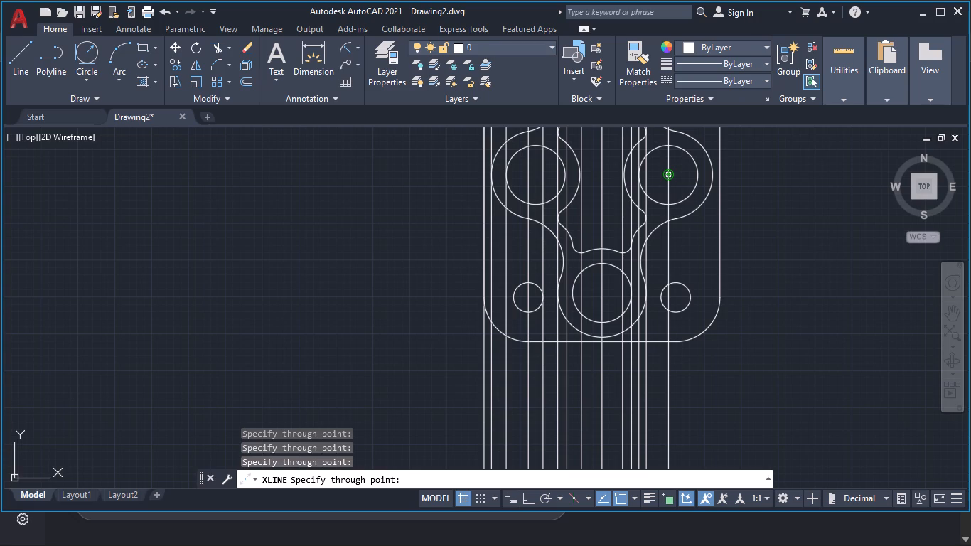
pyautogui.click(669, 176)
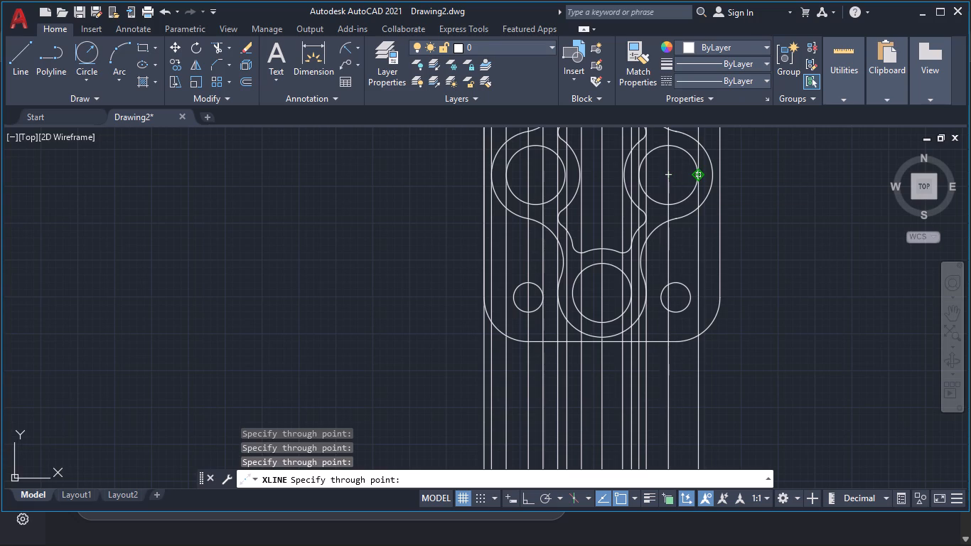
pyautogui.click(695, 174)
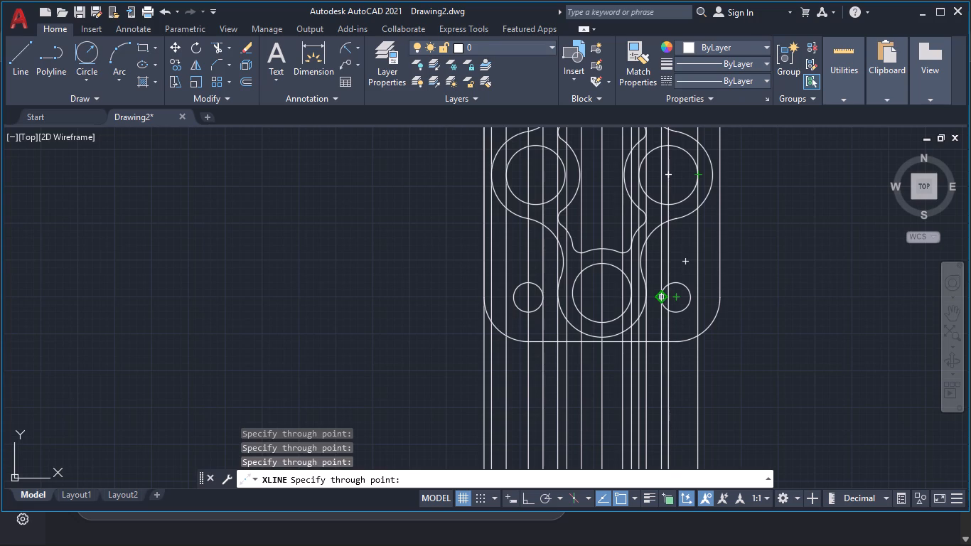
pyautogui.click(662, 301)
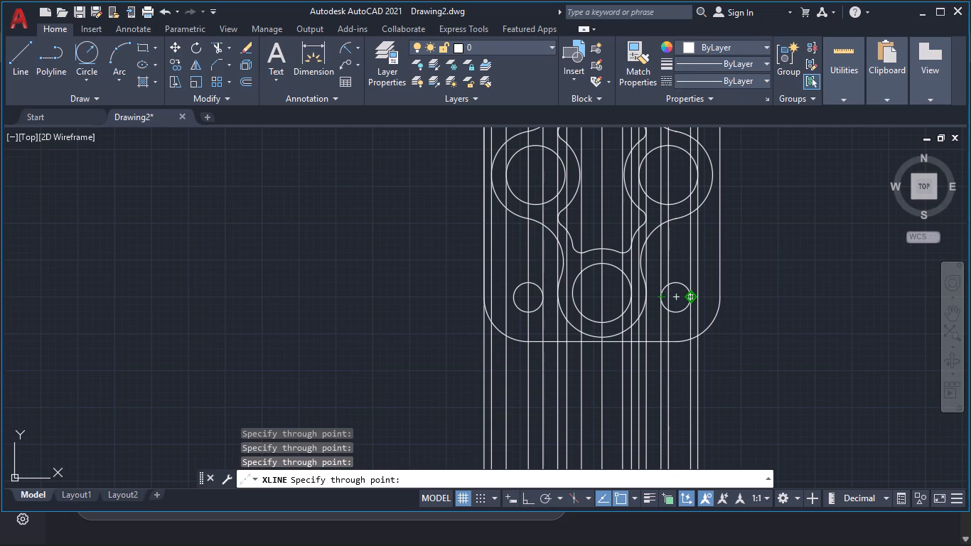
pyautogui.click(689, 301)
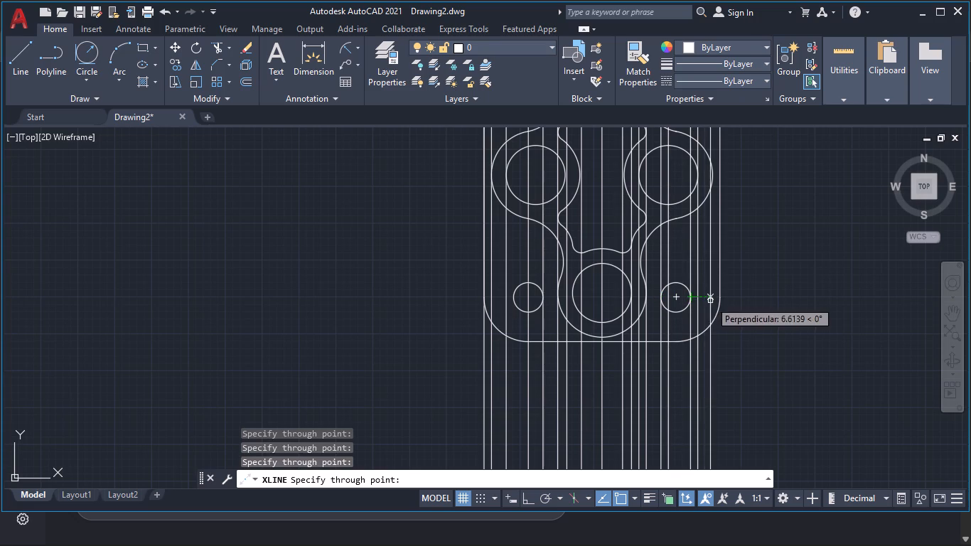
pyautogui.click(718, 301)
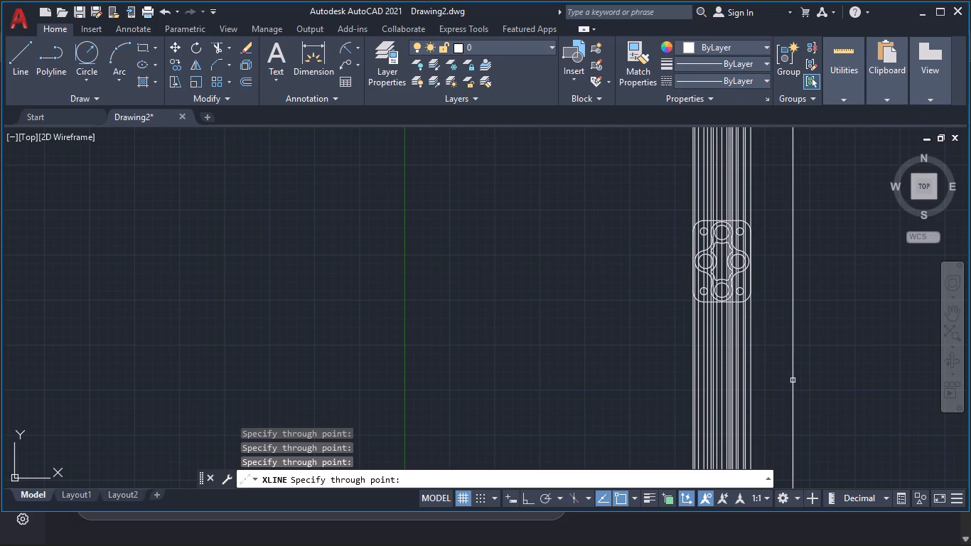
pyautogui.press('Escape')
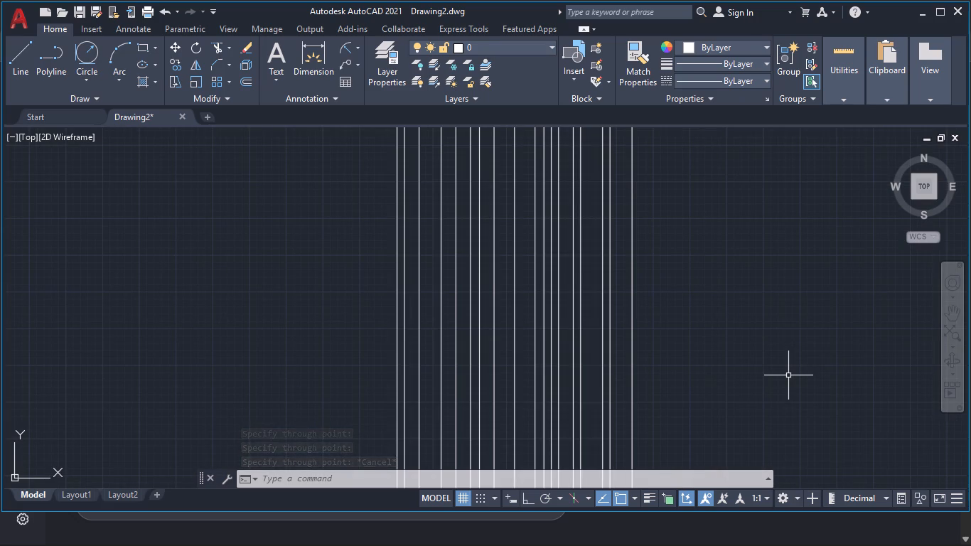
# Draw one horizontal construction line across the vertical construction lines, in the empty area away from the plate.
pyautogui.press('space')
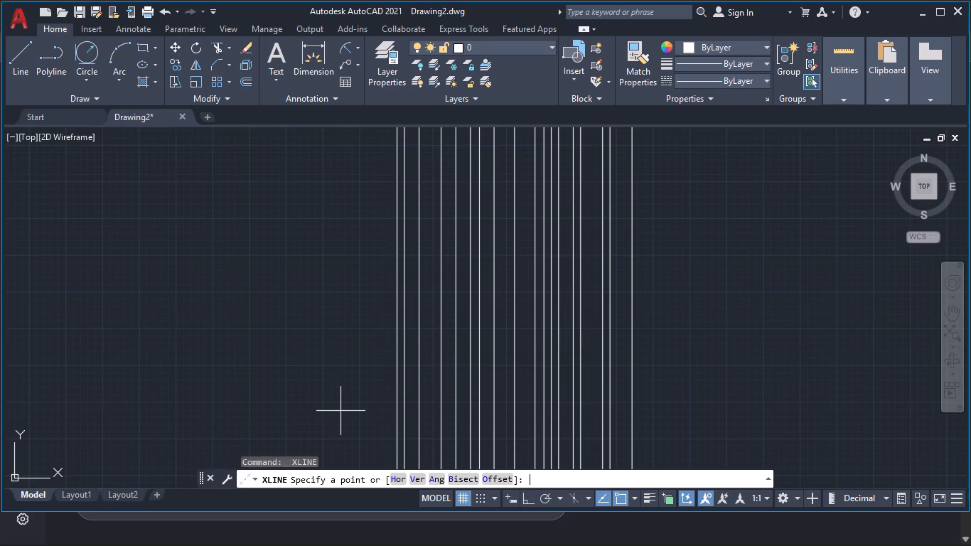
pyautogui.click(395, 478)
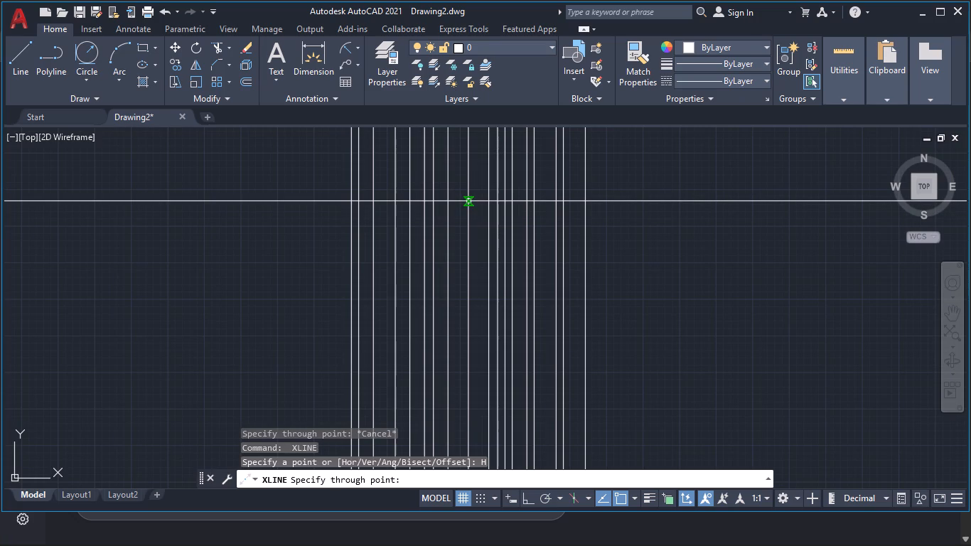
pyautogui.click(468, 201)
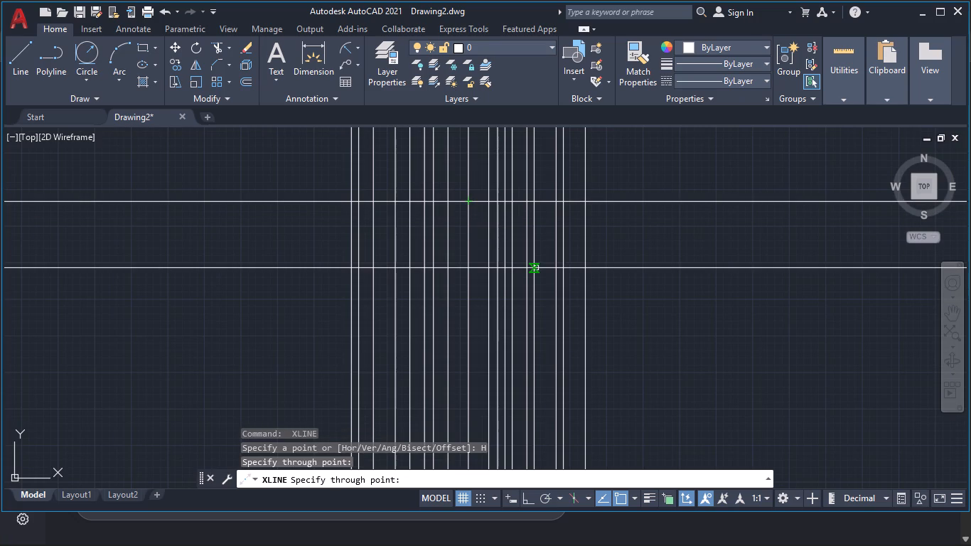
pyautogui.press('Escape')
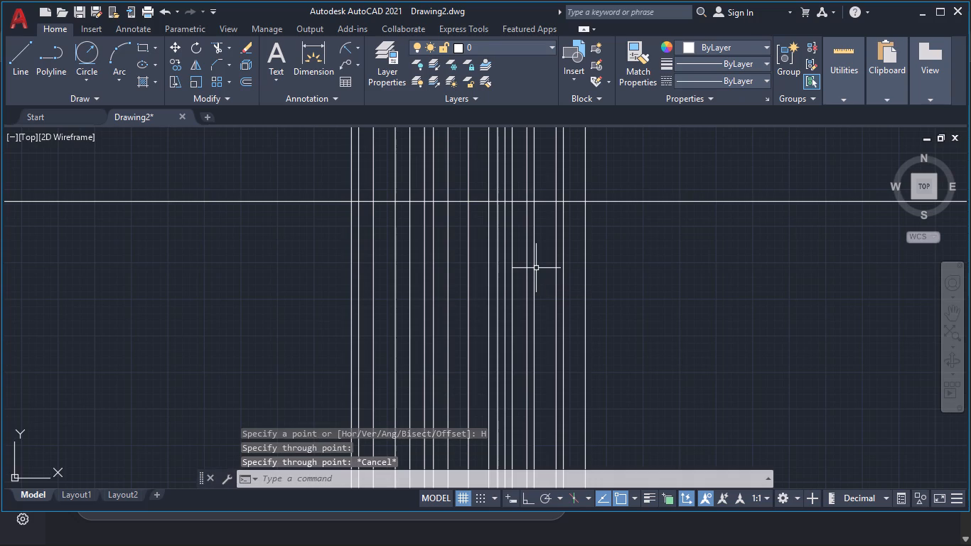
# Start an Offset with the Through option.
pyautogui.press('o')
pyautogui.press('Return')
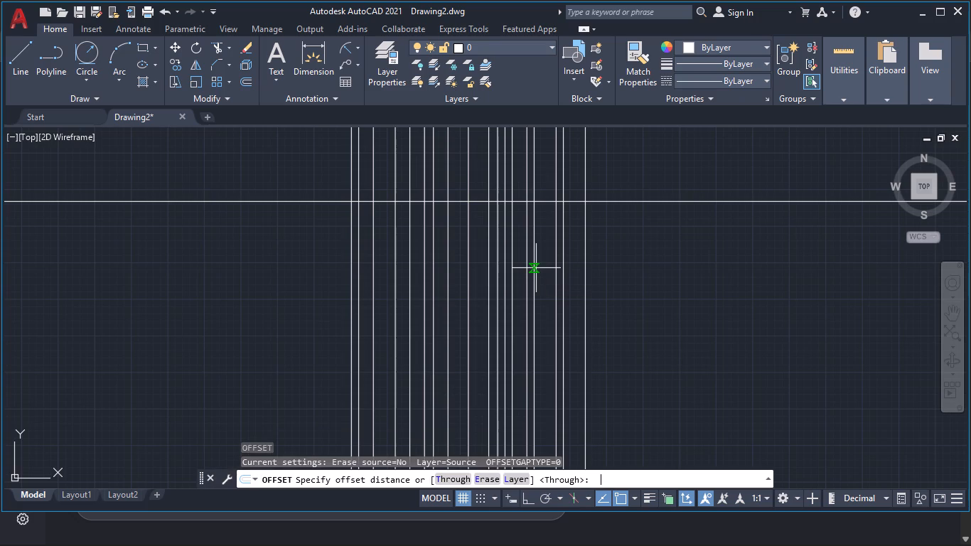
pyautogui.press('Return')
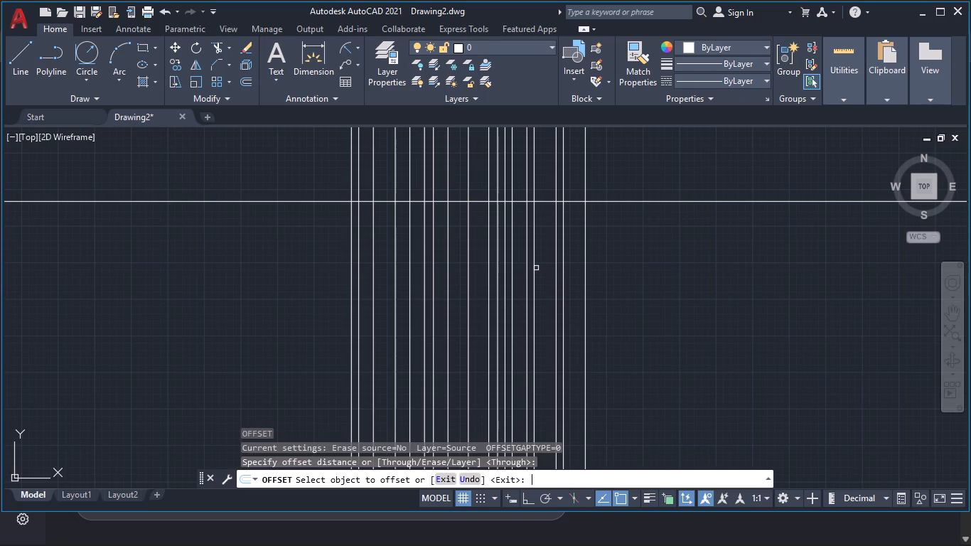
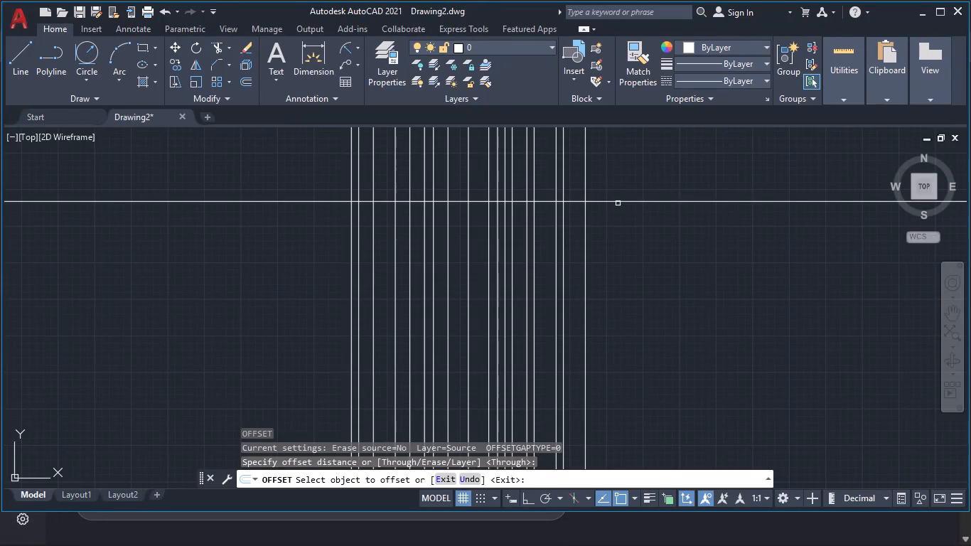
# Offset the horizontal construction line 25 units downward, away from the plate.
pyautogui.click(606, 201)
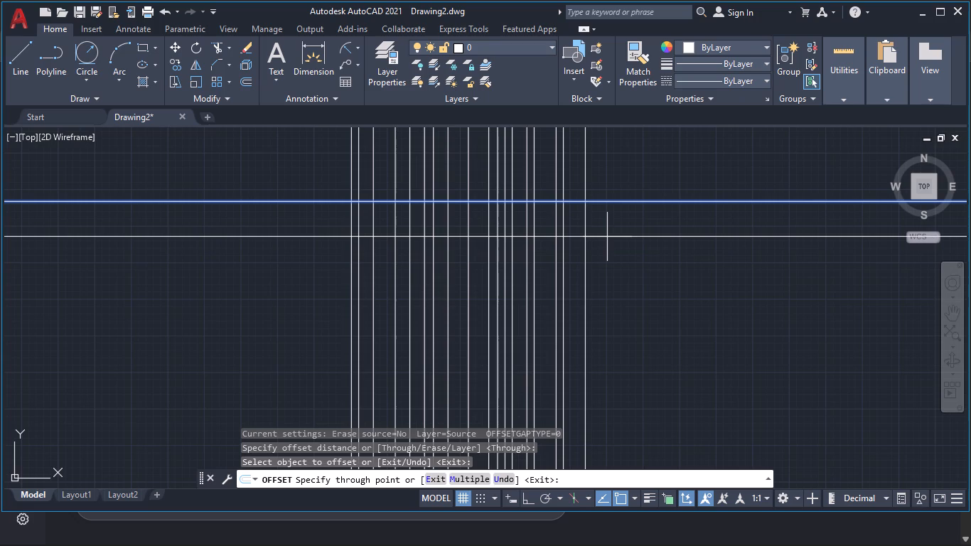
pyautogui.write('25')
pyautogui.press('Return')
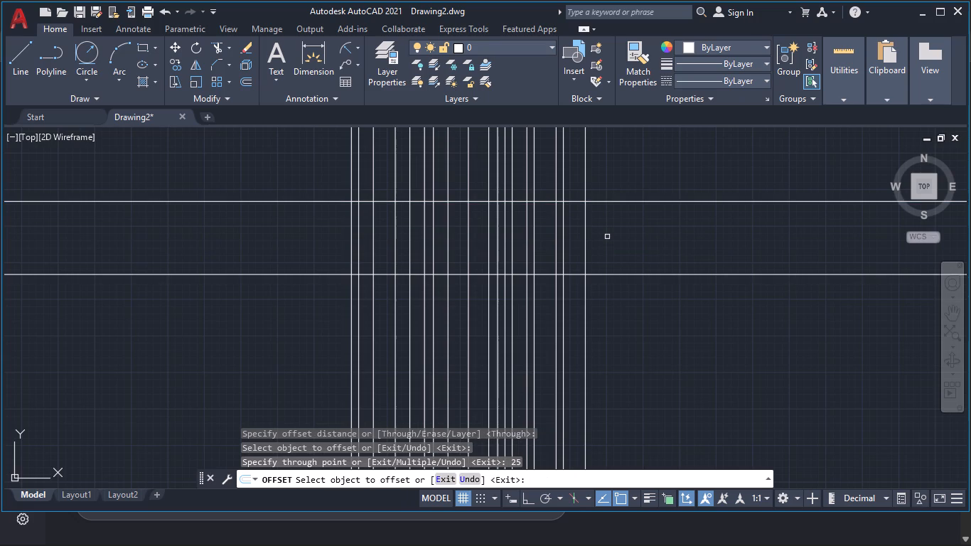
pyautogui.keyDown('ctrl'); pyautogui.scroll(-6, 607, 237); pyautogui.keyUp('ctrl')
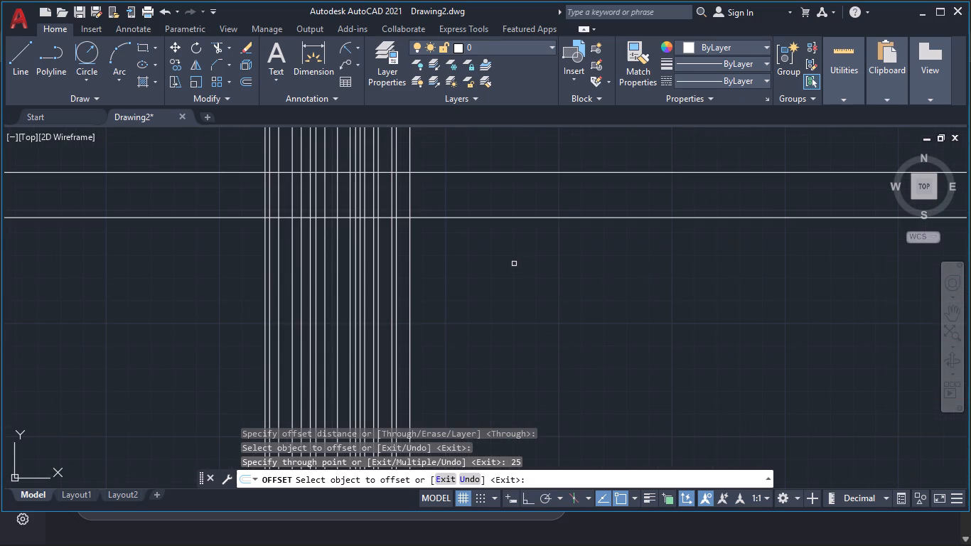
pyautogui.press('space')
# Offset the lower horizontal construction line 7.5 units downward.
pyautogui.press('space')
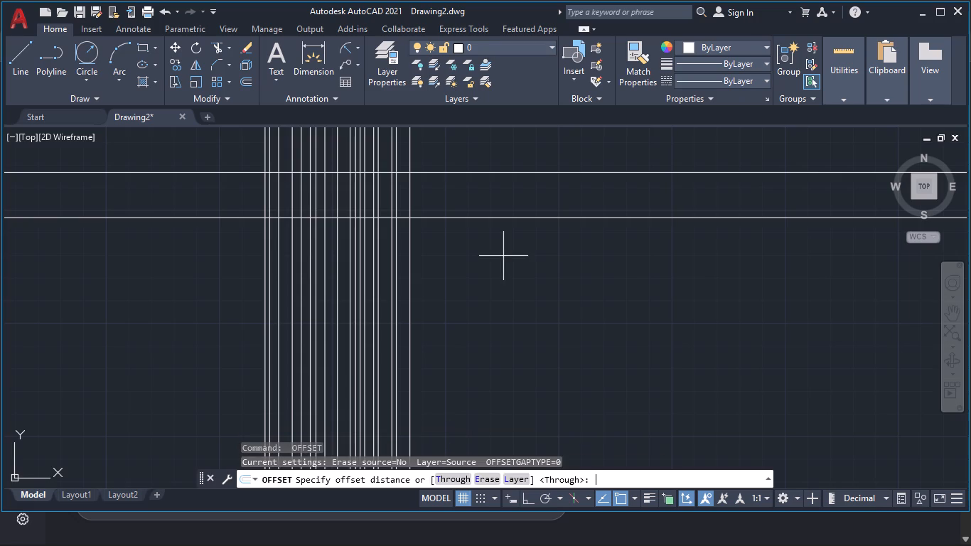
pyautogui.write('7.5')
pyautogui.press('Return')
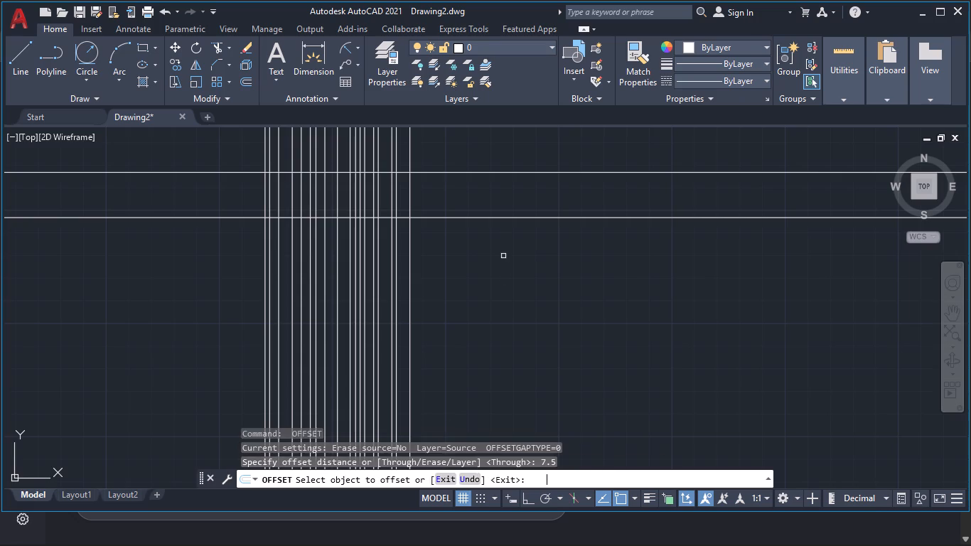
pyautogui.click(482, 218)
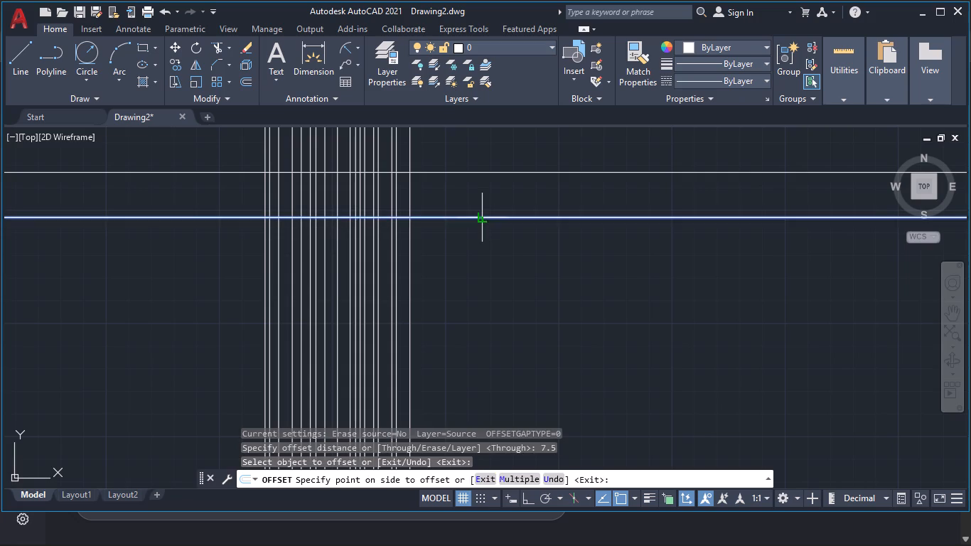
pyautogui.click(482, 228)
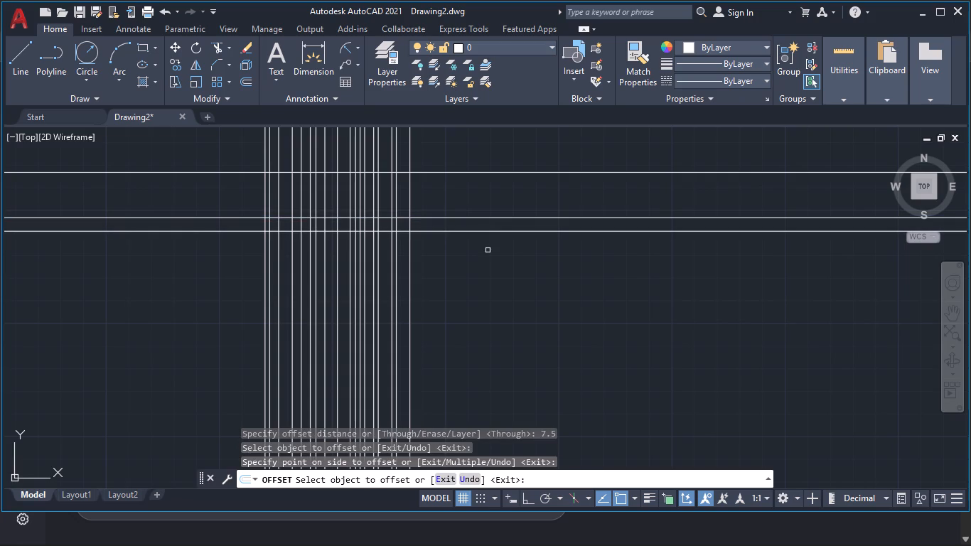
pyautogui.press('Escape')
# Trim the three horizontal lines where they extend beyond the outermost vertical construction lines on both sides.
pyautogui.write('tr')
pyautogui.press('Return')
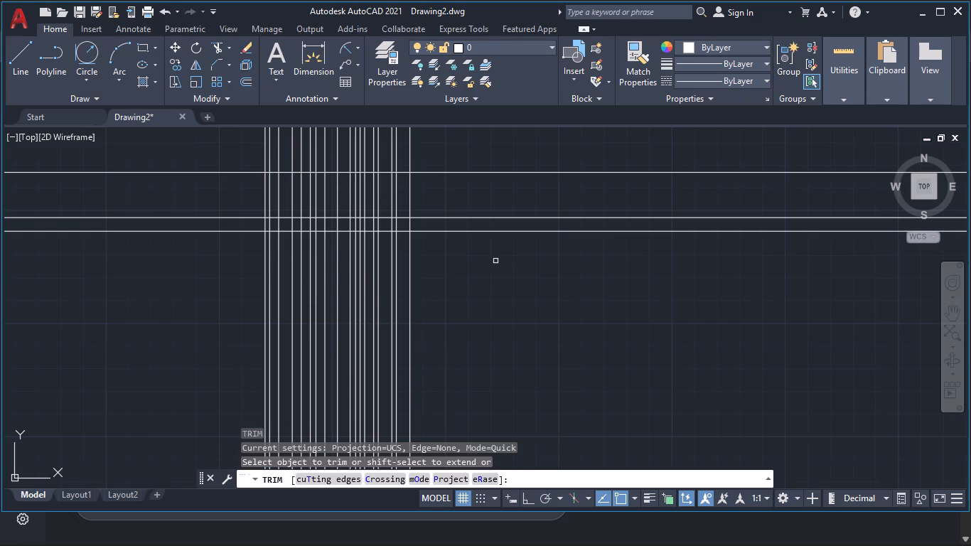
pyautogui.click(542, 144)
pyautogui.click(574, 282)
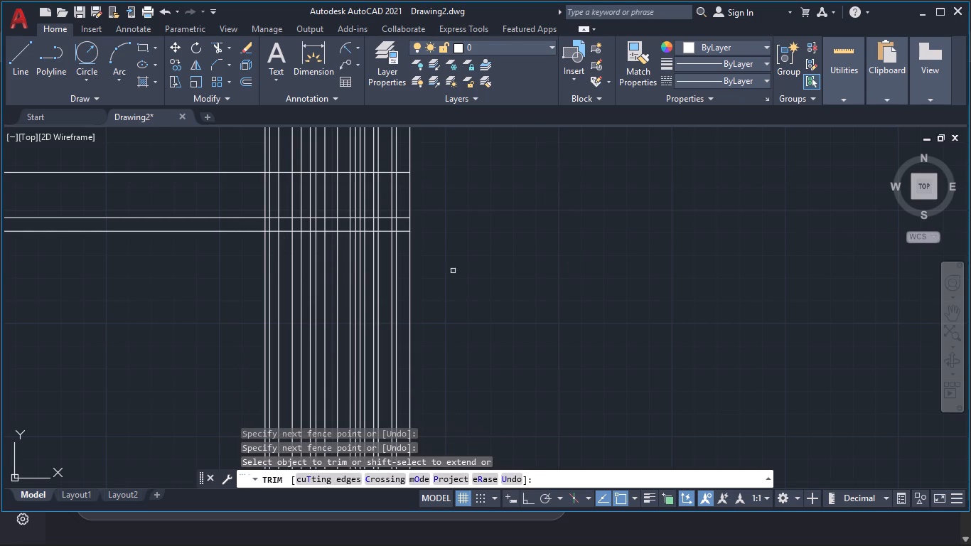
pyautogui.click(193, 154)
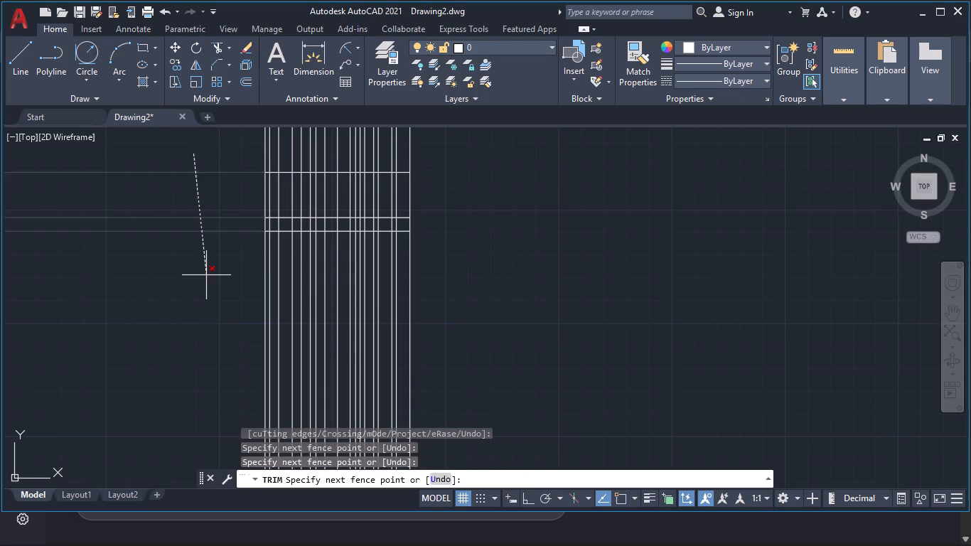
pyautogui.click(206, 275)
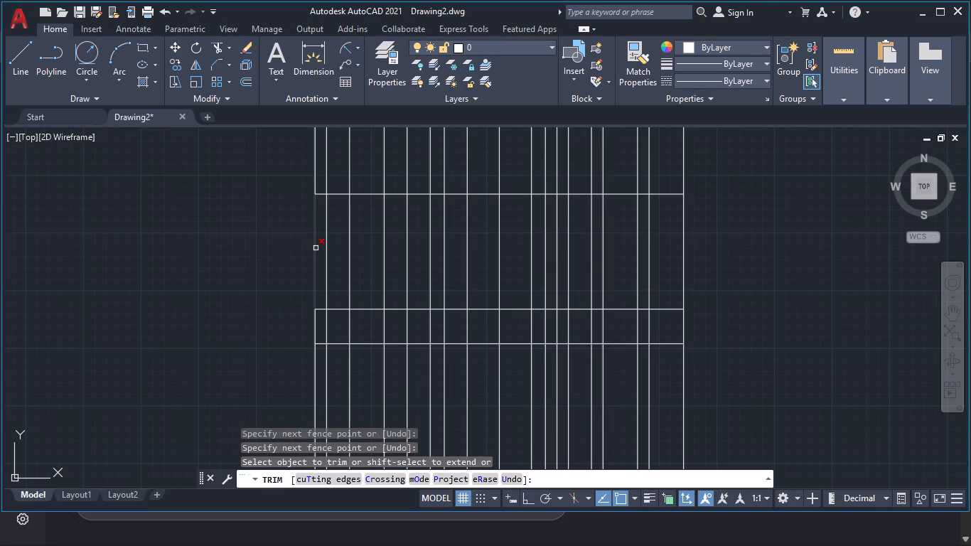
# Trim the leftmost vertical line above the middle horizontal line, plus the top horizontal line's short left stub.
pyautogui.click(316, 248)
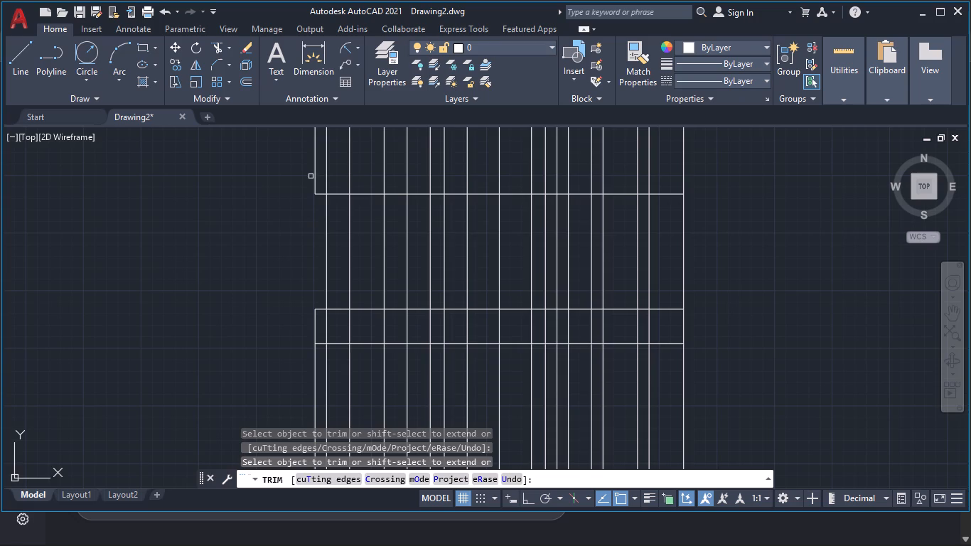
pyautogui.click(313, 177)
pyautogui.click(317, 195)
# Trim all vertical construction lines below the lowest horizontal line.
pyautogui.click(266, 384)
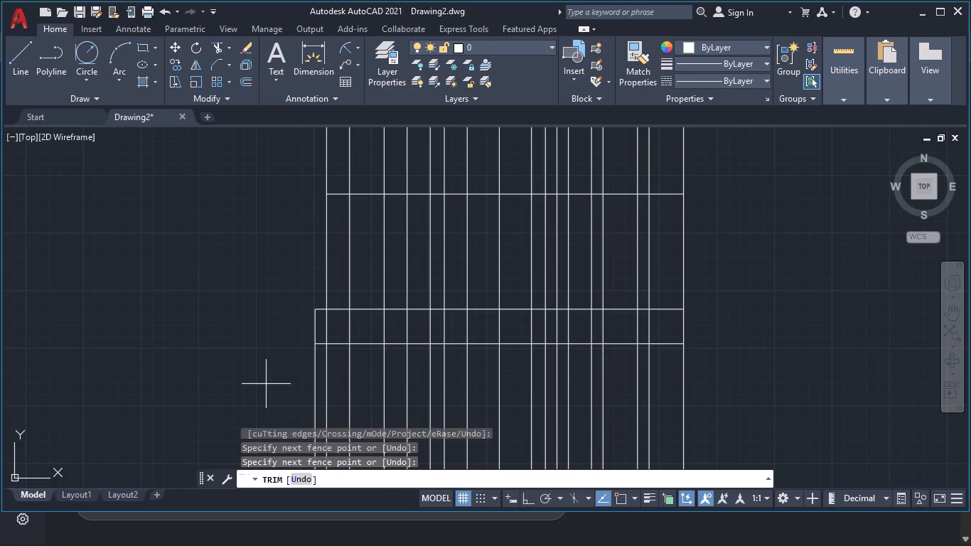
pyautogui.click(797, 362)
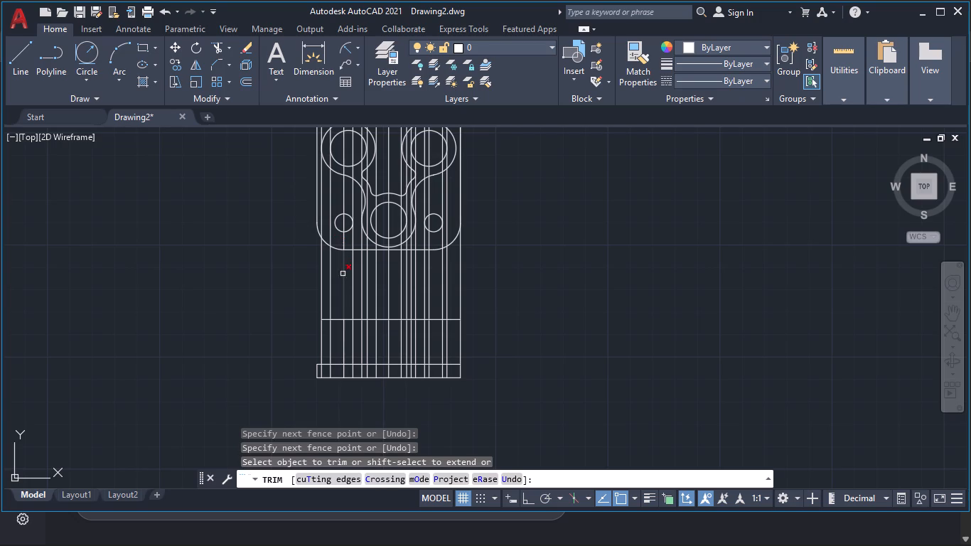
# Trim away all segments of the vertical line through the lower-left hole's centre that lie below the plate.
pyautogui.click(343, 355)
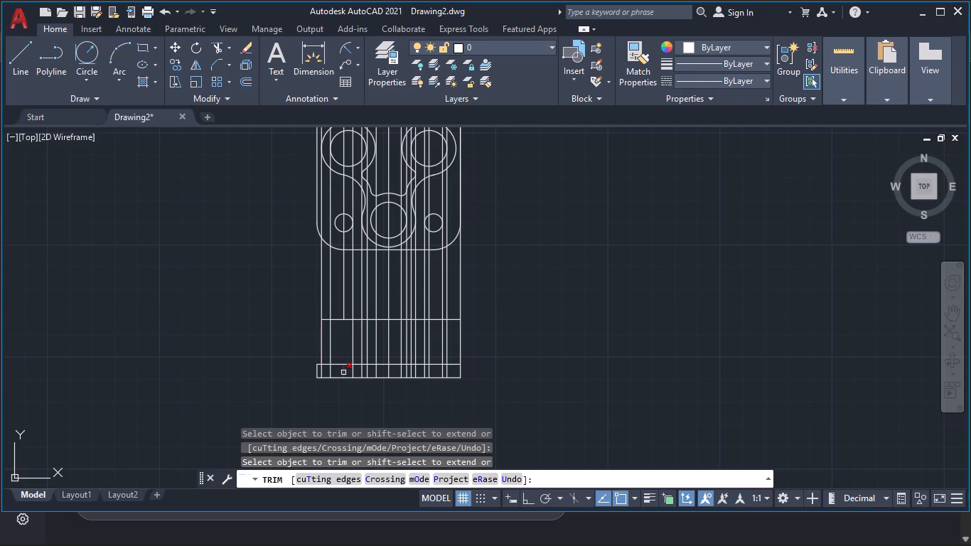
pyautogui.click(343, 373)
pyautogui.click(343, 306)
pyautogui.press('Escape')
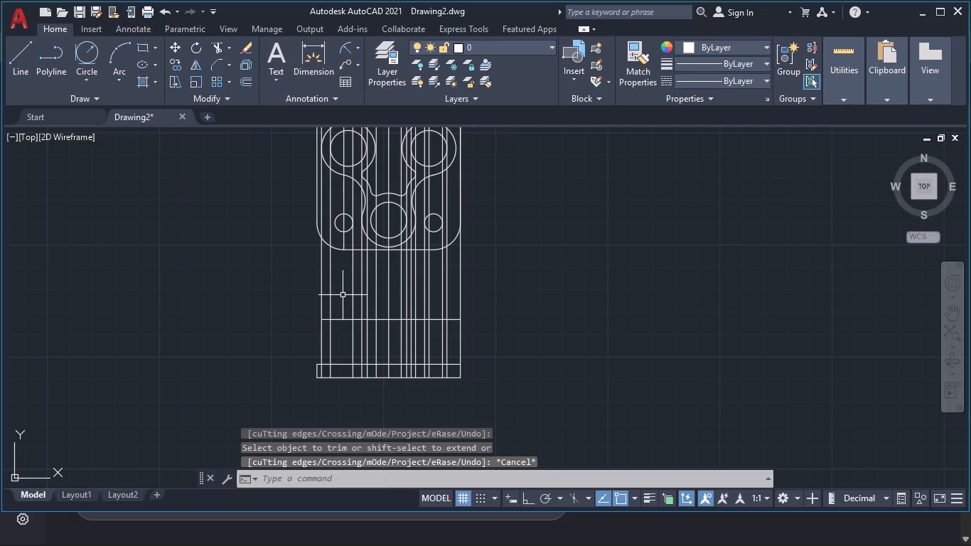
# Draw a vertical line from the lower-left hole's left quadrant down to the lowest horizontal line.
pyautogui.press('l')
pyautogui.press('Return')
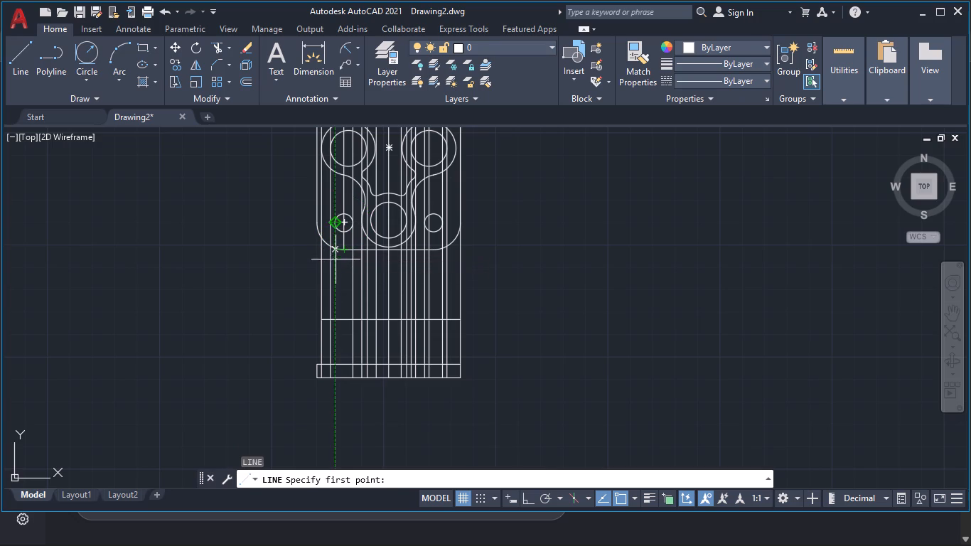
pyautogui.click(335, 225)
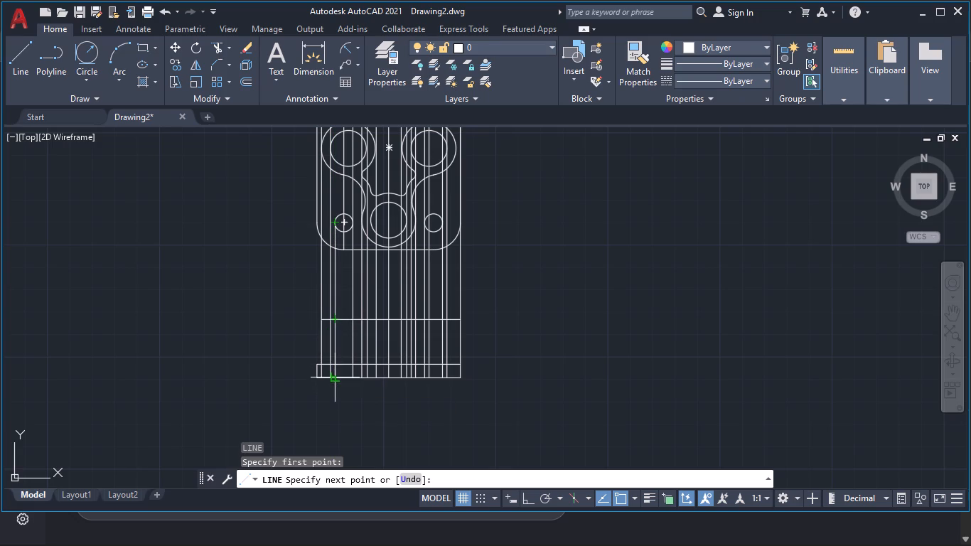
pyautogui.click(335, 379)
pyautogui.press('space')
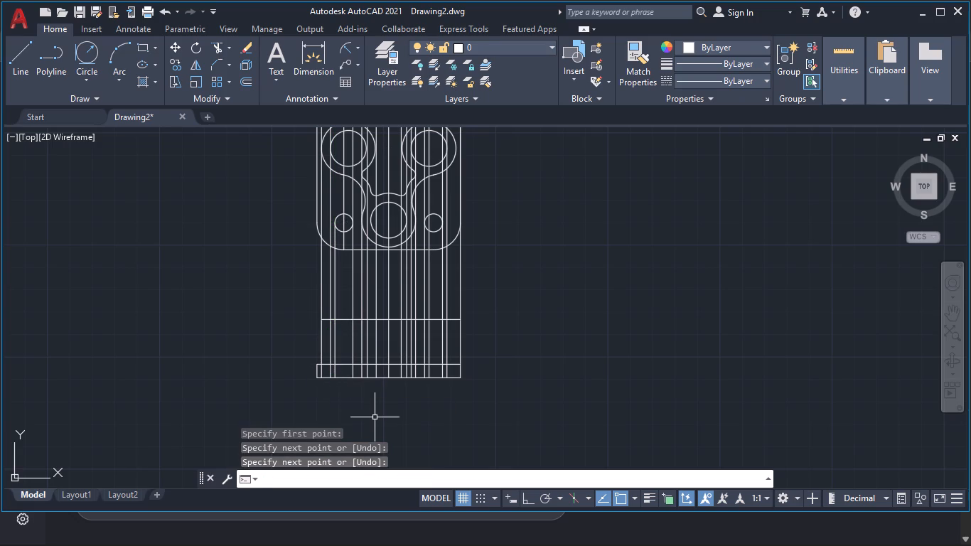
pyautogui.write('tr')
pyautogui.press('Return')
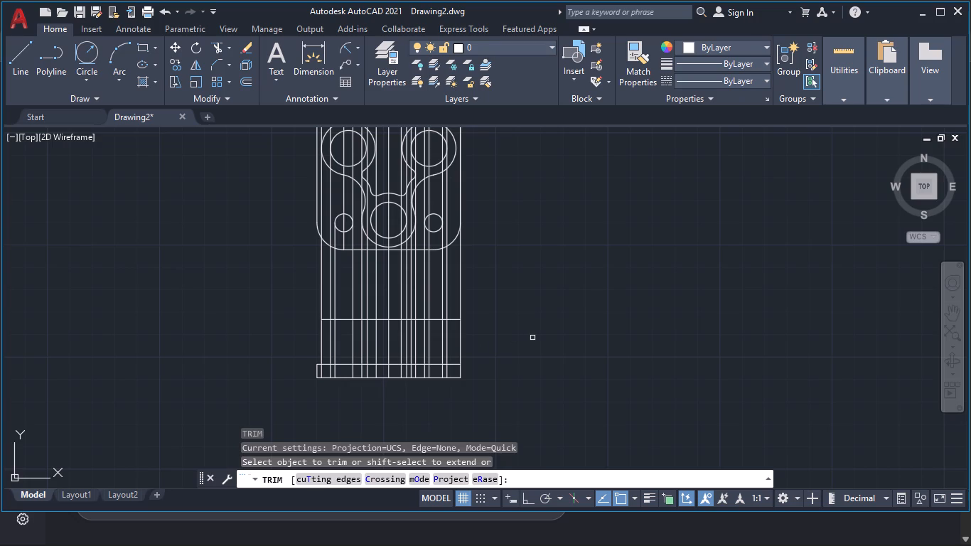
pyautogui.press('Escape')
# Add a vertical construction line through the right quadrant of the plate's right outer circle.
pyautogui.write('xl')
pyautogui.press('Return')
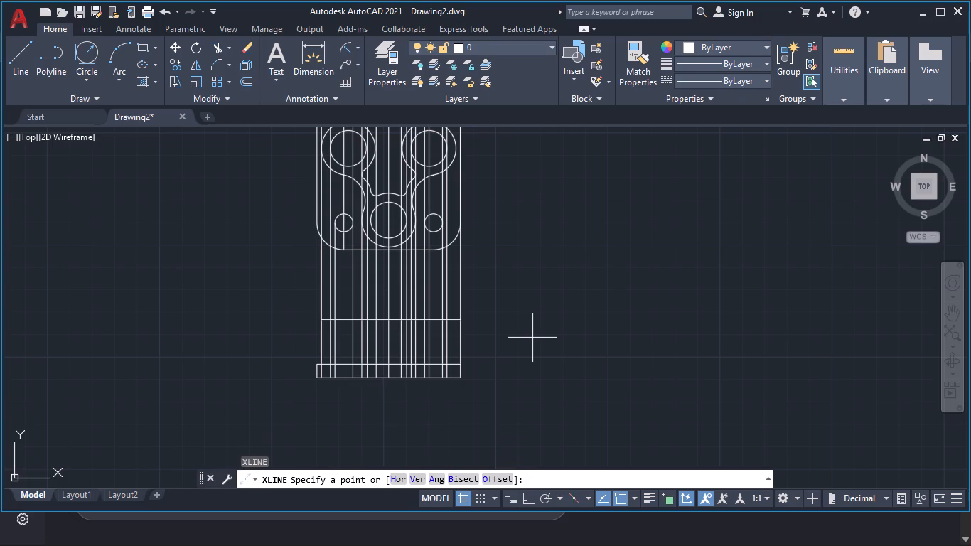
pyautogui.press('v')
pyautogui.press('Return')
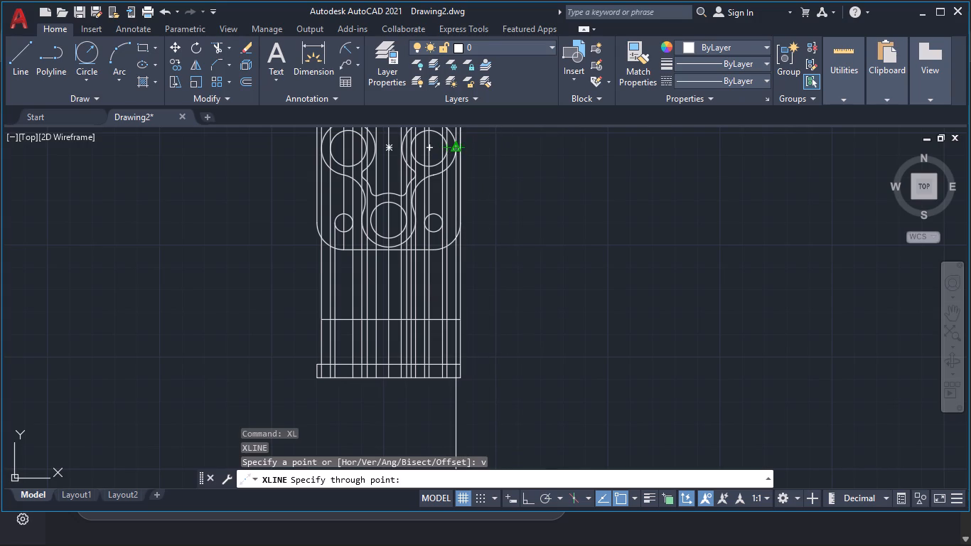
pyautogui.click(455, 148)
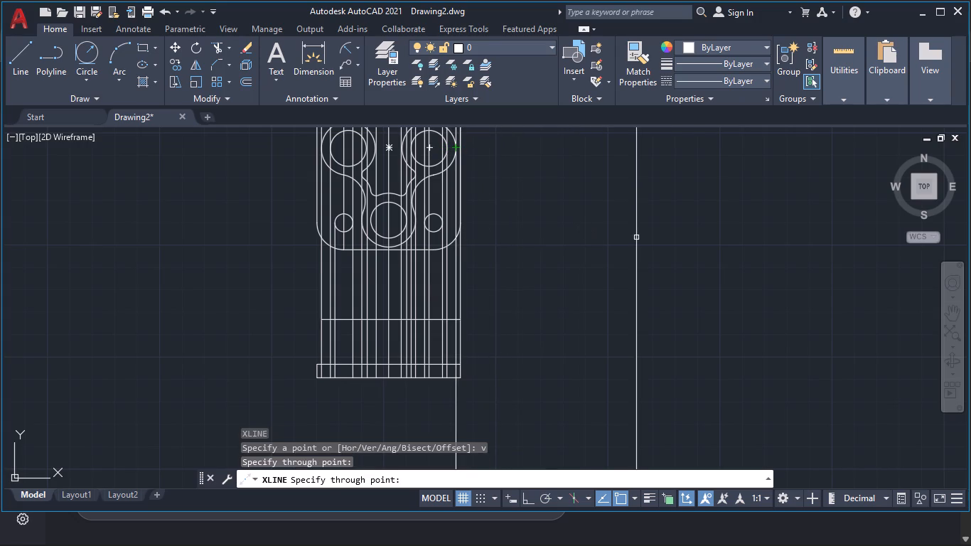
pyautogui.press('Escape')
# Trim the new vertical construction line below the lowest horizontal line.
pyautogui.write('tr')
pyautogui.press('Return')
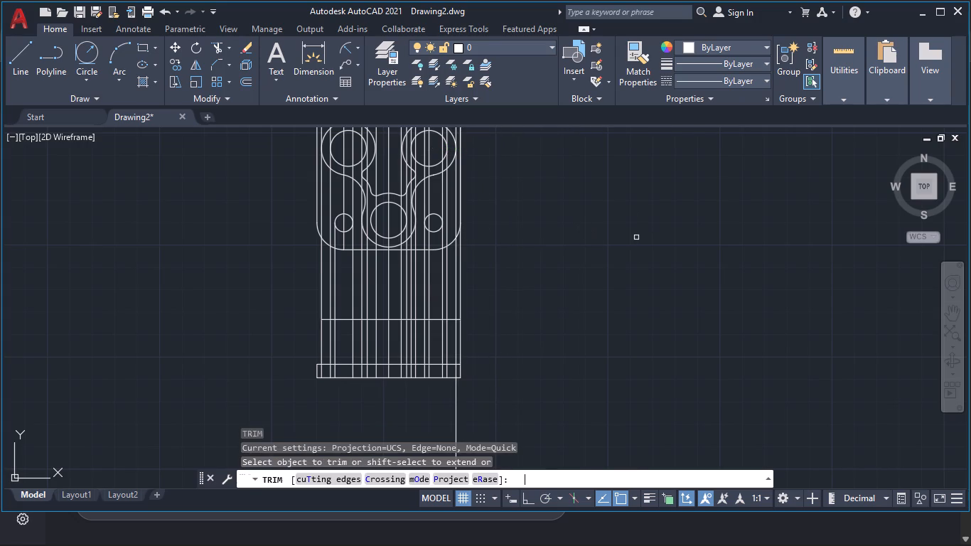
pyautogui.click(500, 439)
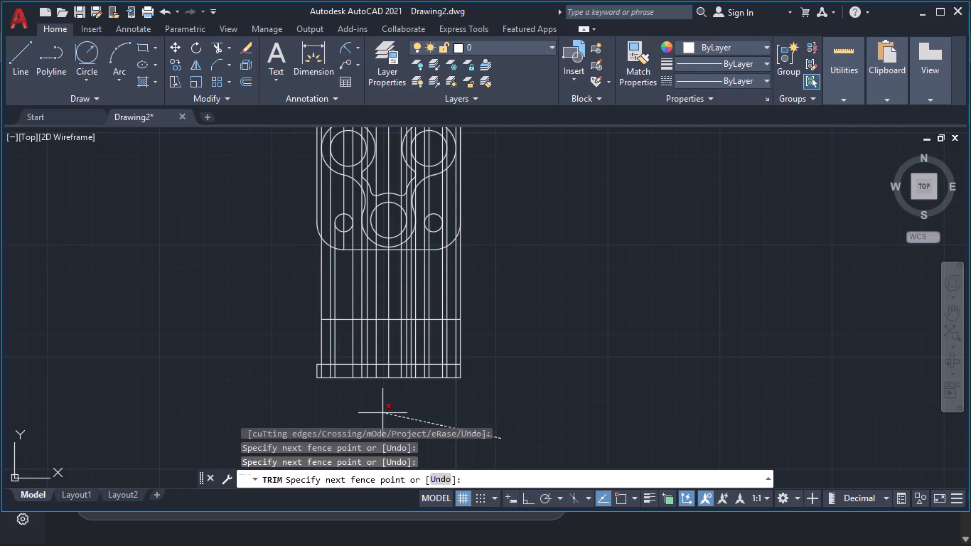
pyautogui.click(382, 413)
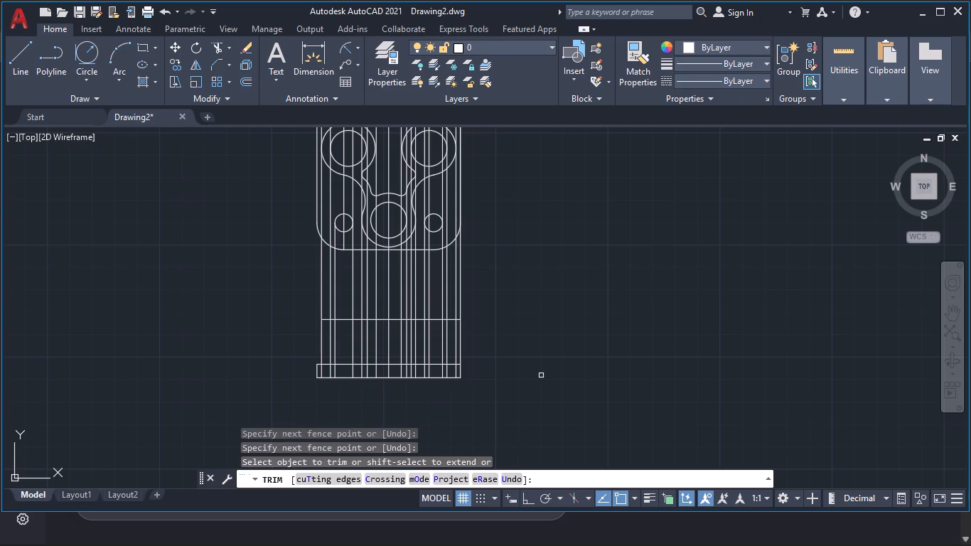
# Trim the rightmost vertical line above the middle horizontal line, plus the top horizontal line's short right stub.
pyautogui.click(461, 353)
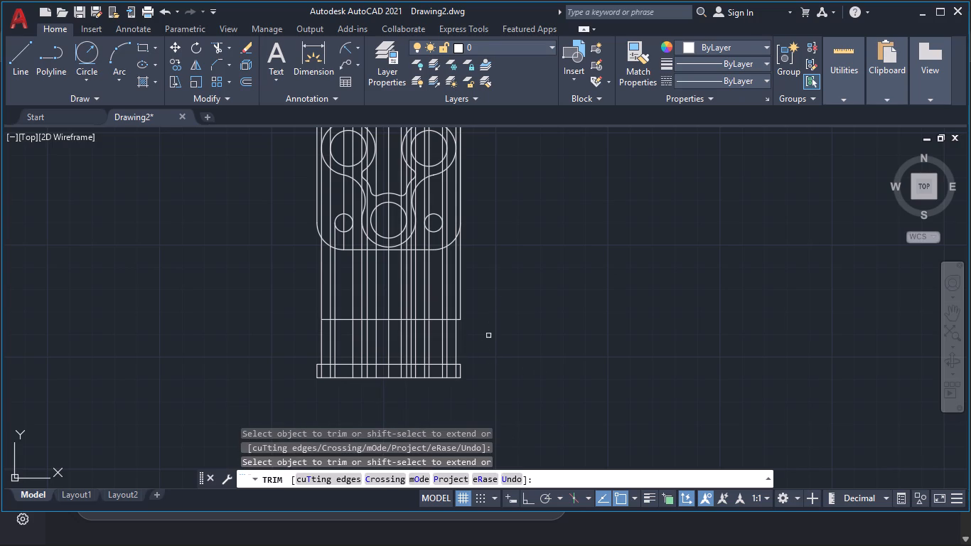
pyautogui.click(461, 320)
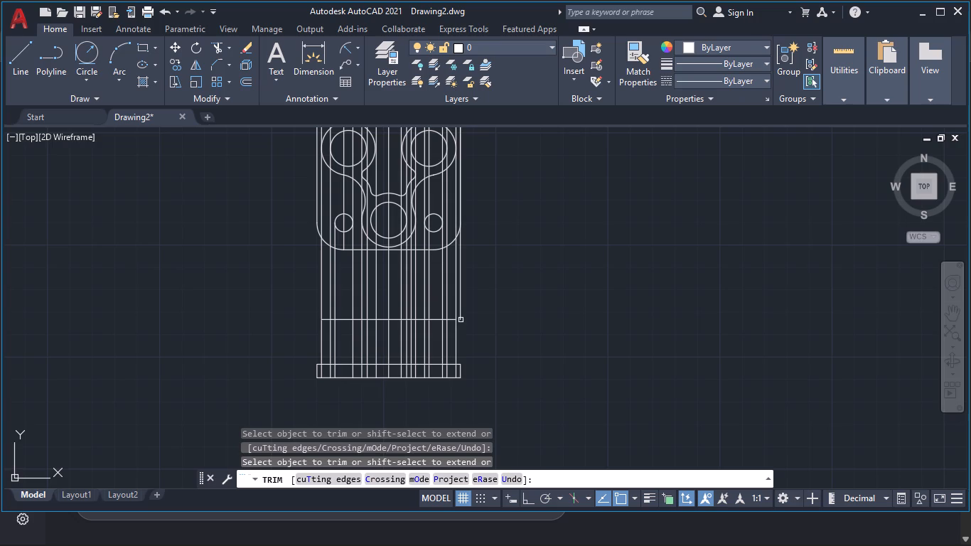
pyautogui.click(461, 311)
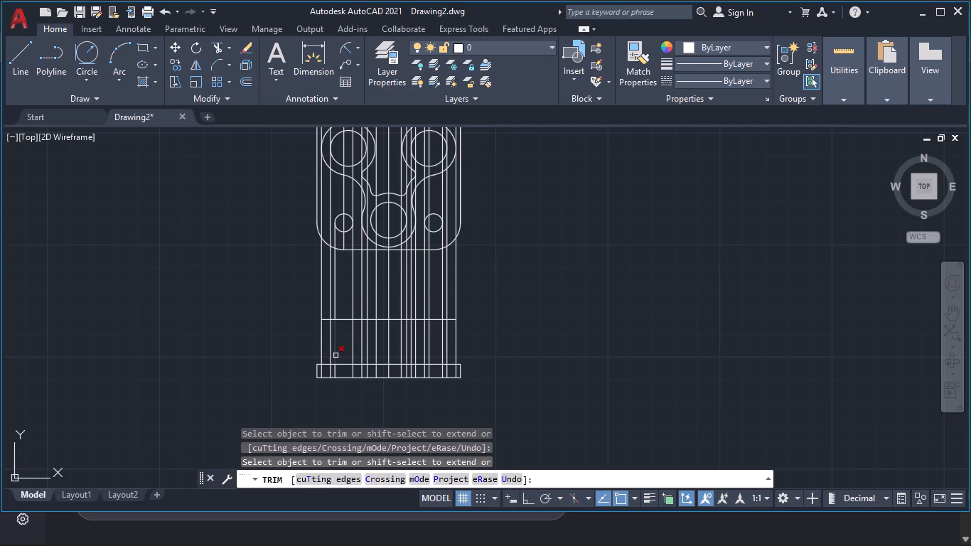
# Trim the lower-left hole's two side projection lines between the top and middle horizontal lines.
pyautogui.click(336, 355)
pyautogui.click(352, 355)
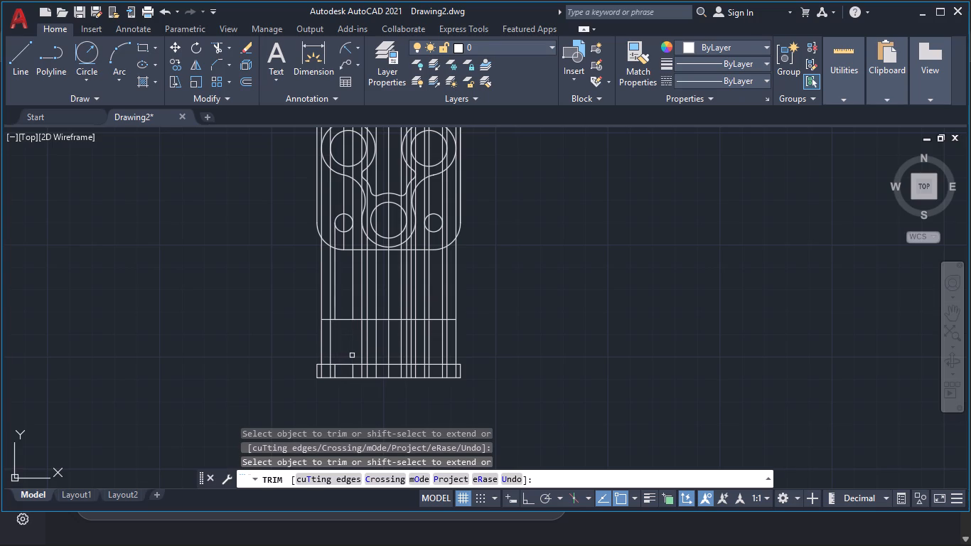
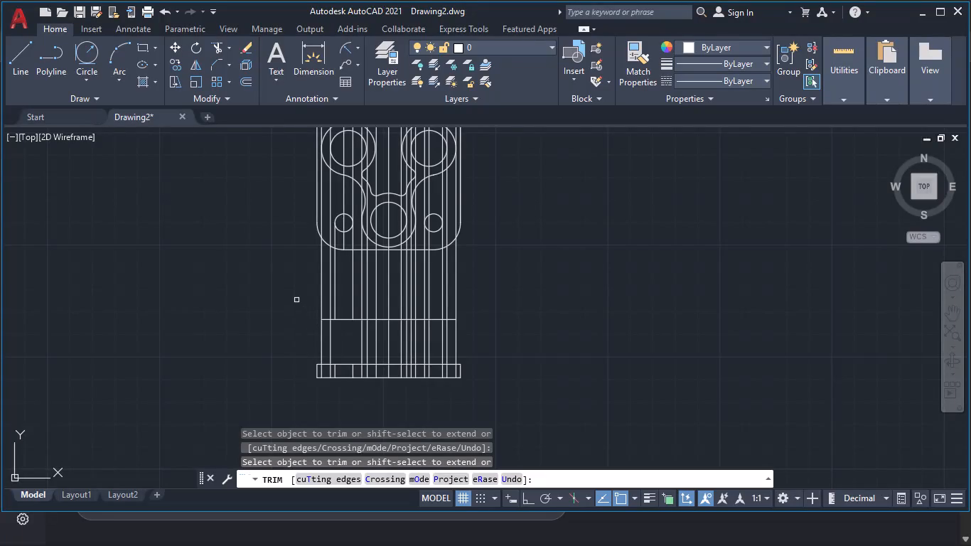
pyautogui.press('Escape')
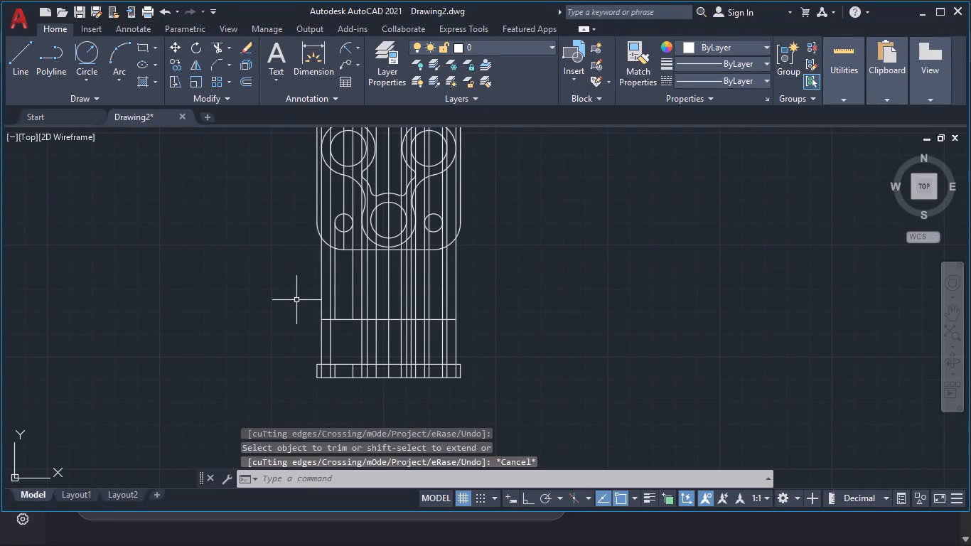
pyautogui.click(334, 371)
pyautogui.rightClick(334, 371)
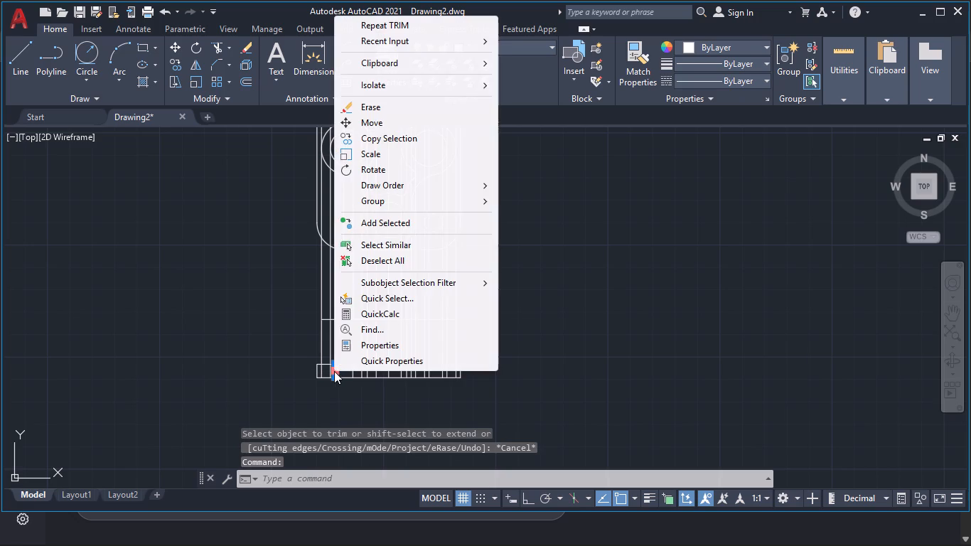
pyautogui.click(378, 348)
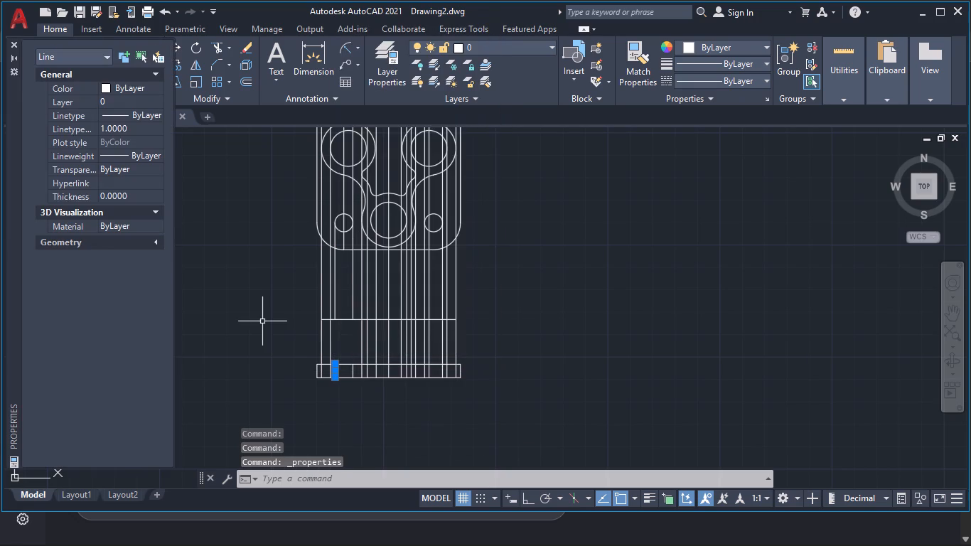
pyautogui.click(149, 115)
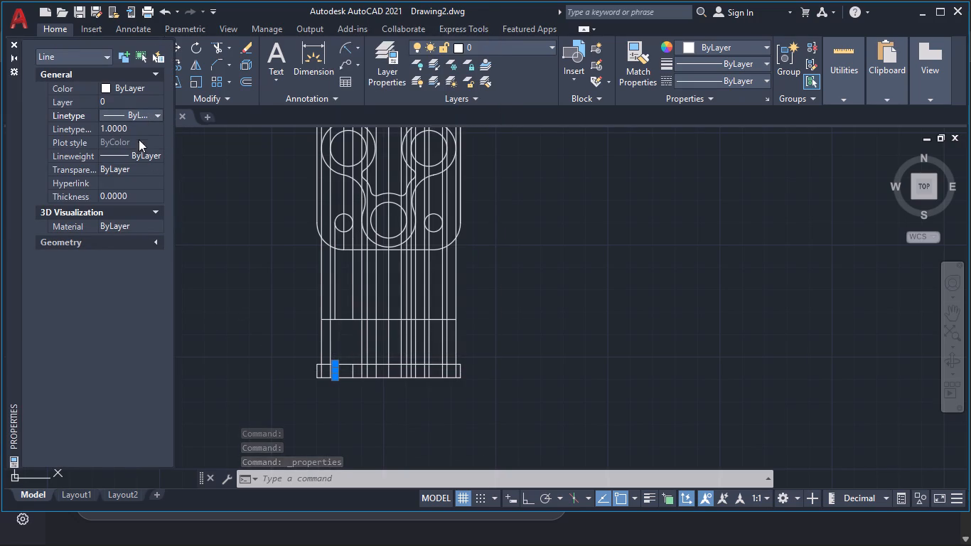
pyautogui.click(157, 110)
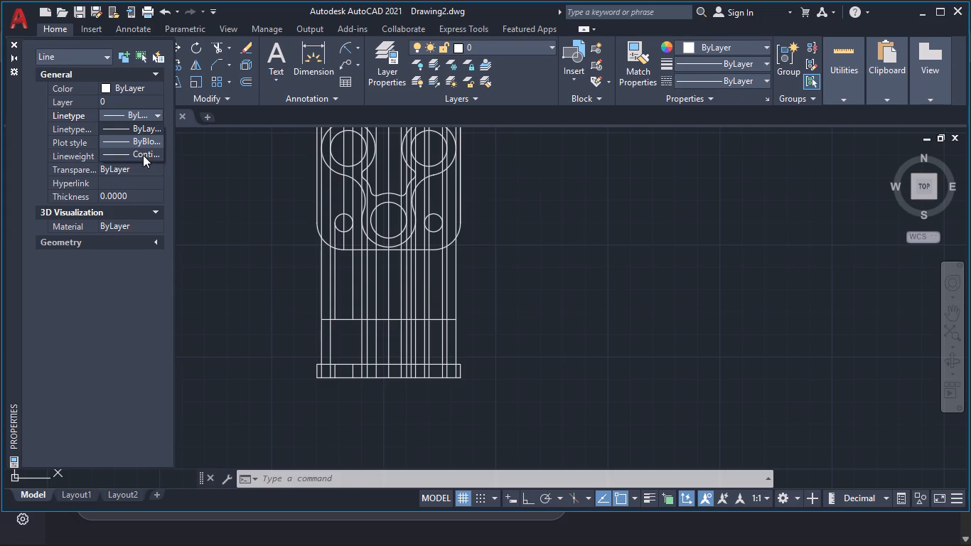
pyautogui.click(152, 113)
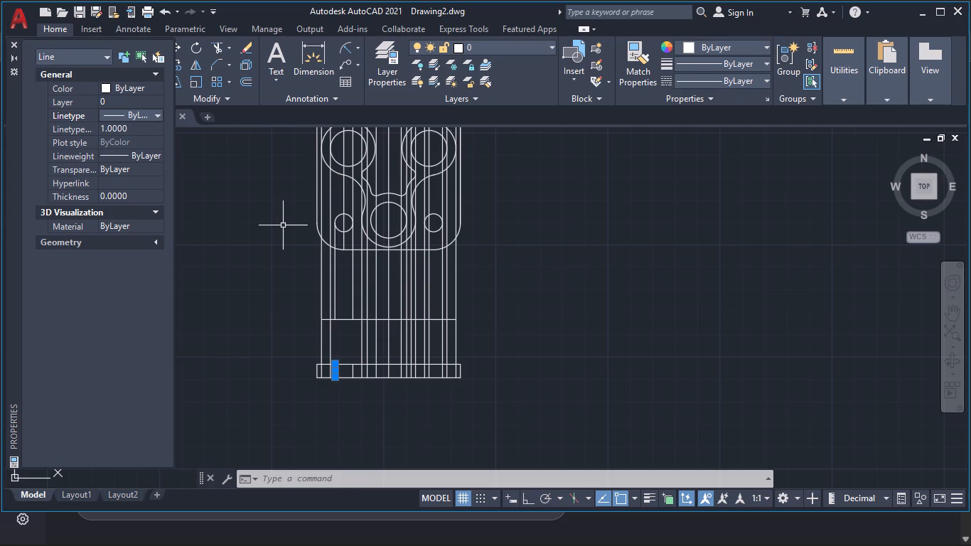
# Load the ISO dash linetype ACAD_ISO02W100 into the drawing.
pyautogui.click(755, 73)
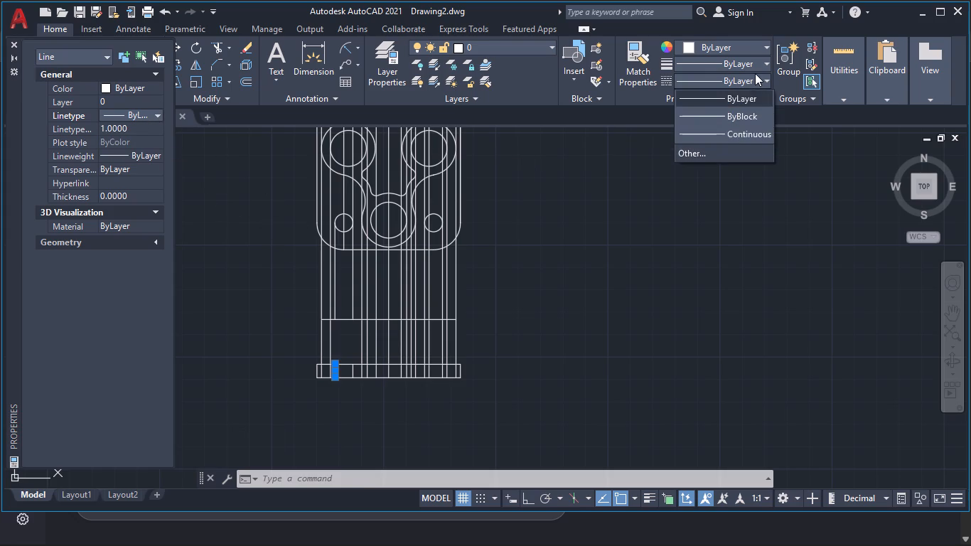
pyautogui.click(720, 154)
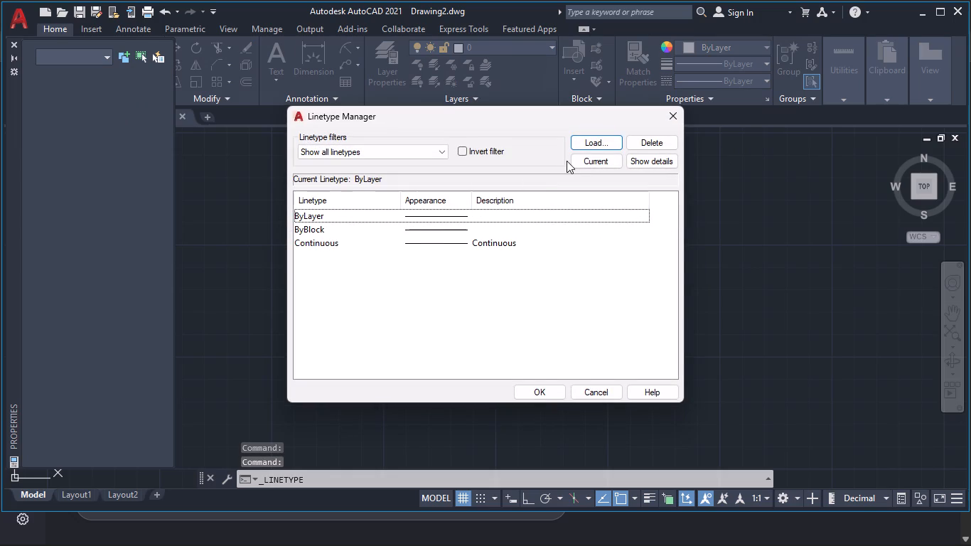
pyautogui.click(593, 141)
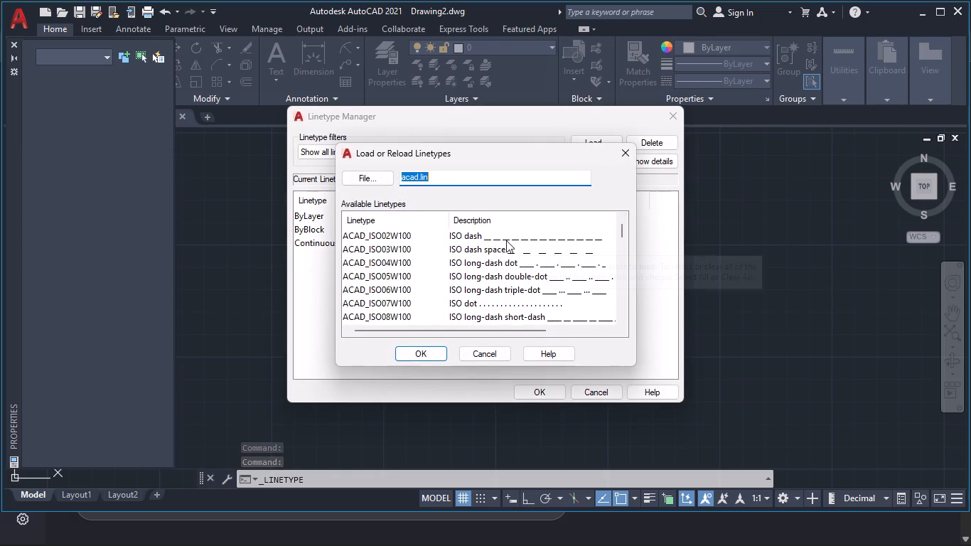
pyautogui.click(516, 244)
pyautogui.click(515, 237)
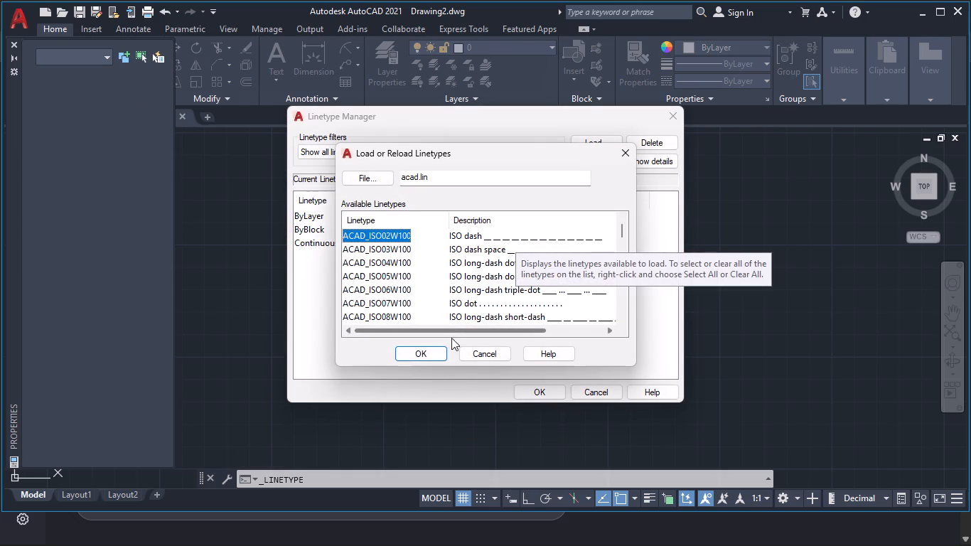
pyautogui.click(436, 353)
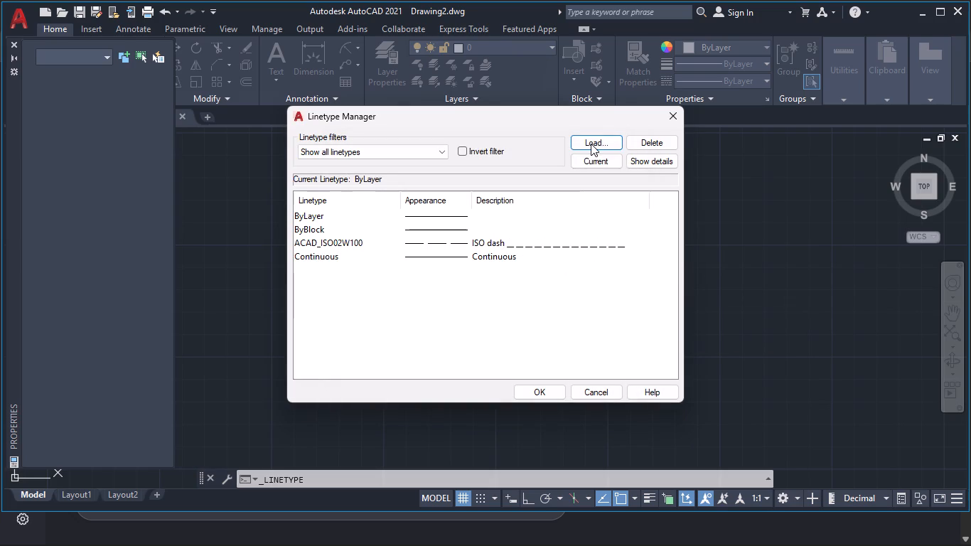
pyautogui.click(540, 389)
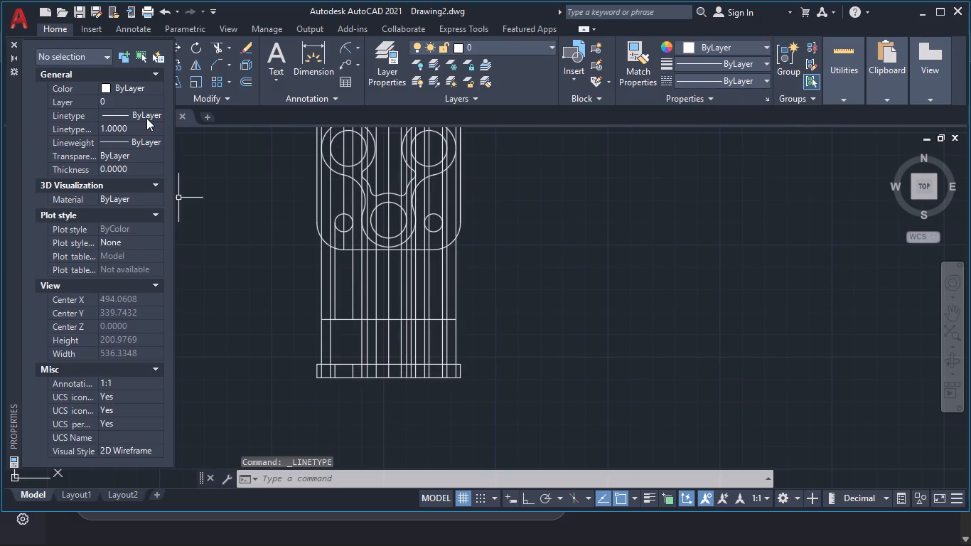
# Set the current linetype for new objects to ACAD_ISO02W100, with nothing selected.
pyautogui.click(146, 118)
pyautogui.click(162, 115)
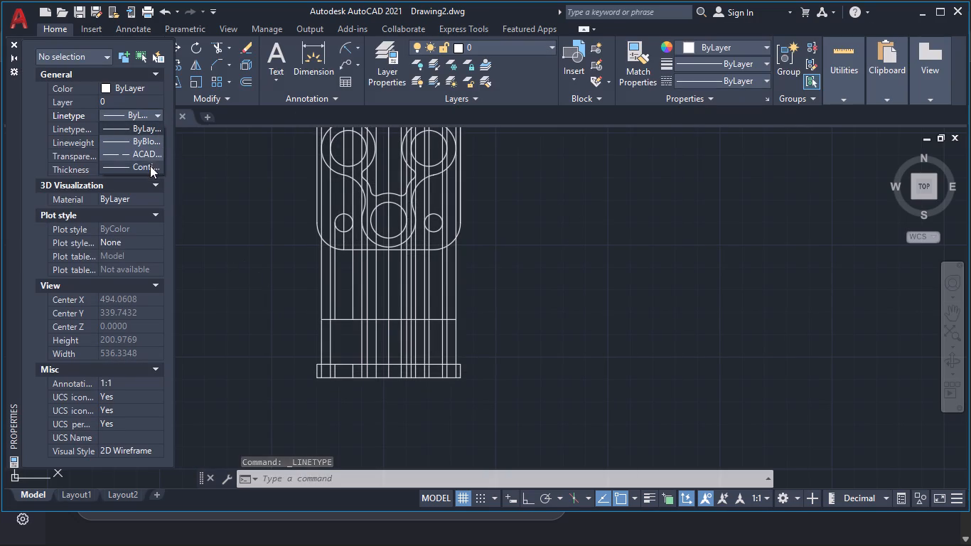
pyautogui.click(149, 154)
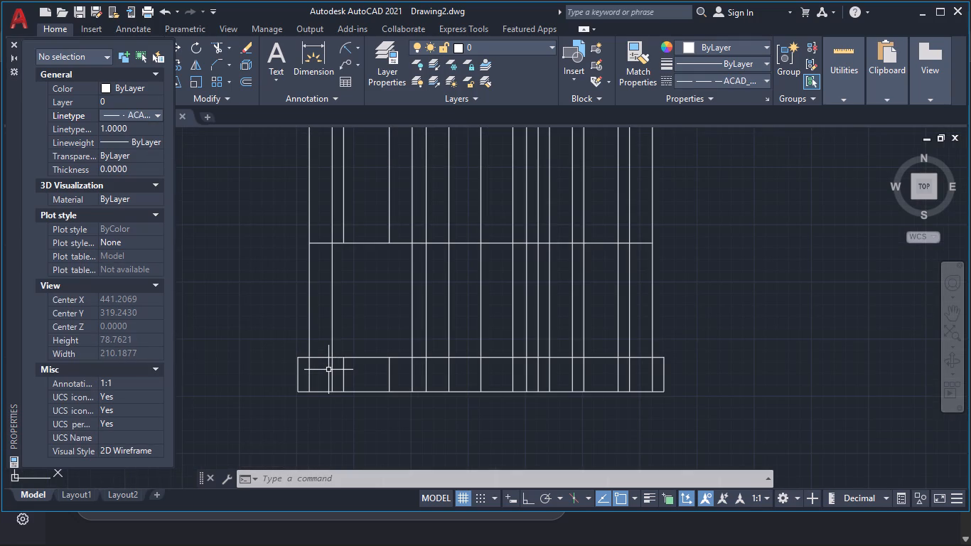
# Load the DASHED2 linetype into the drawing.
pyautogui.click(759, 77)
pyautogui.click(706, 171)
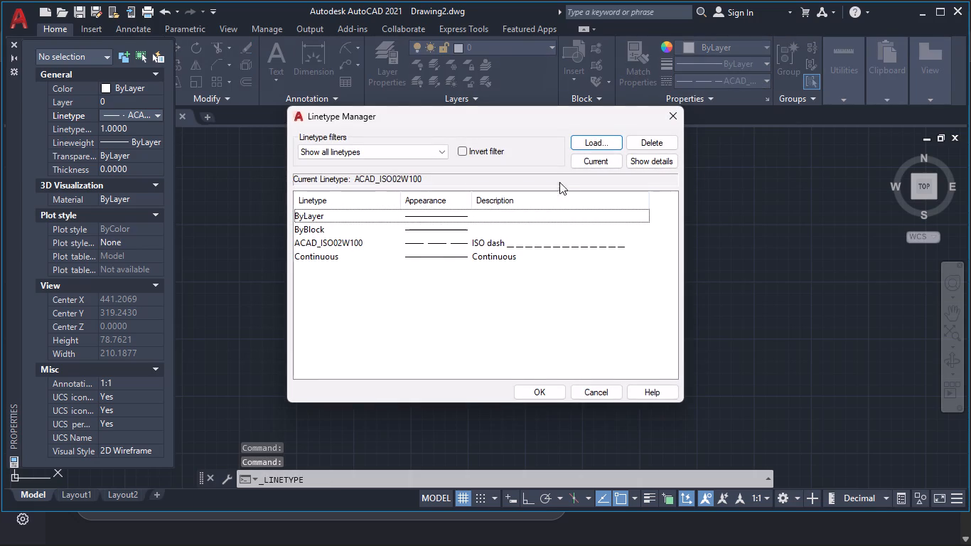
pyautogui.click(605, 136)
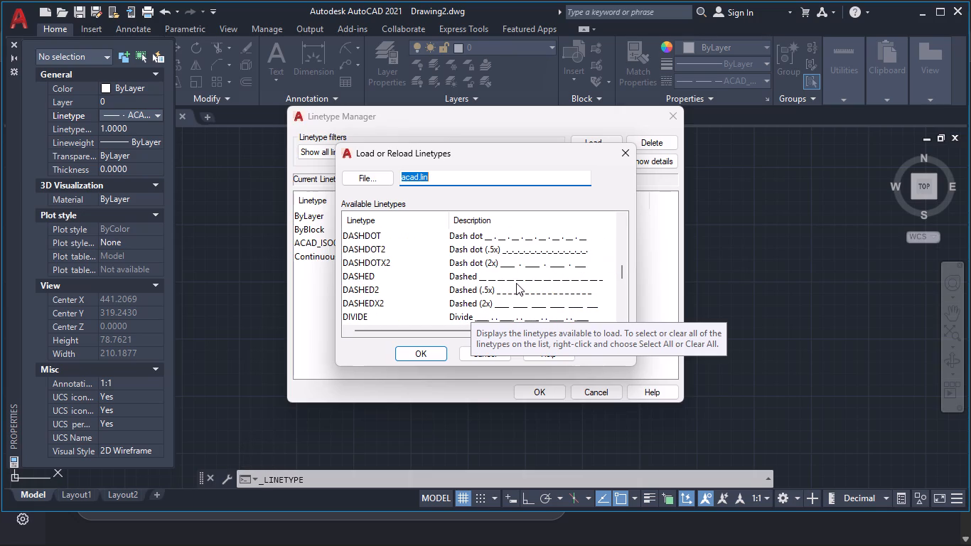
pyautogui.click(500, 290)
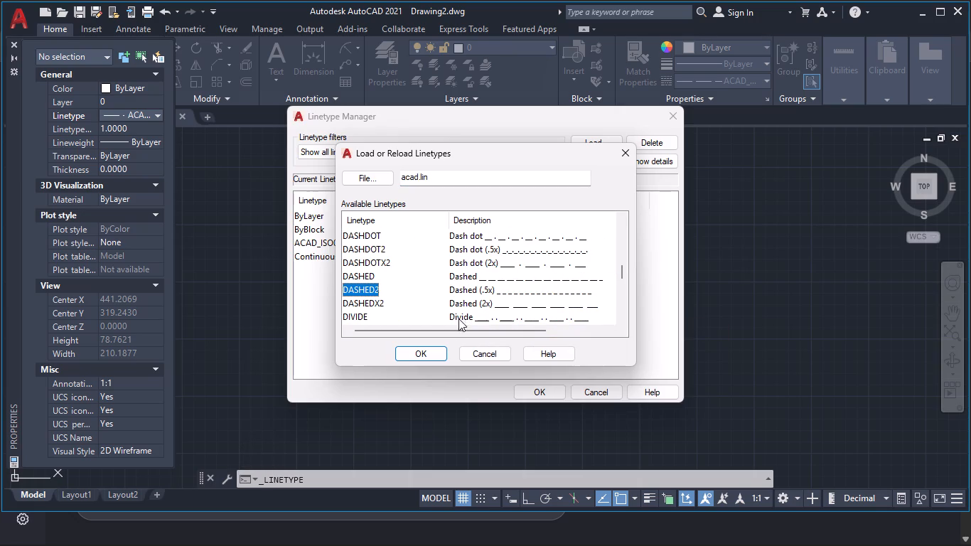
pyautogui.click(432, 353)
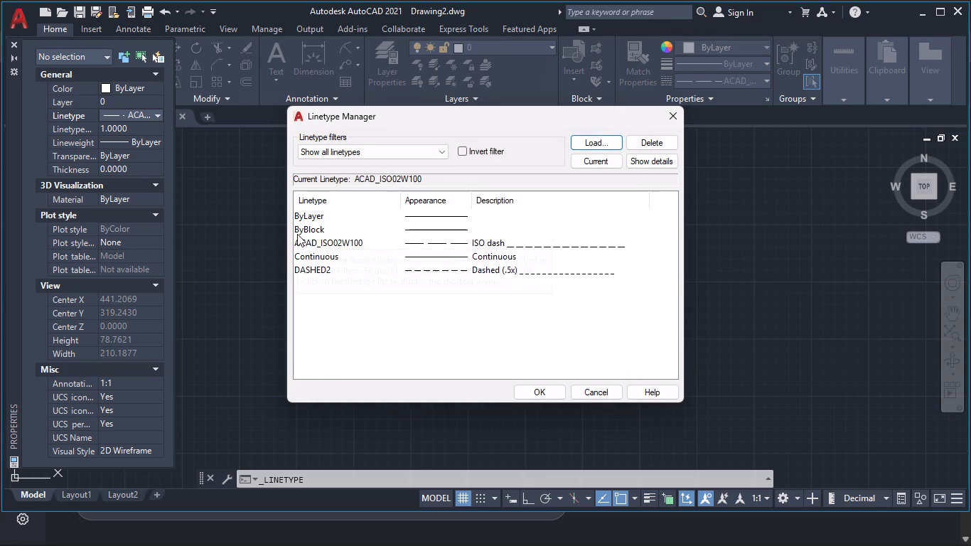
pyautogui.click(540, 390)
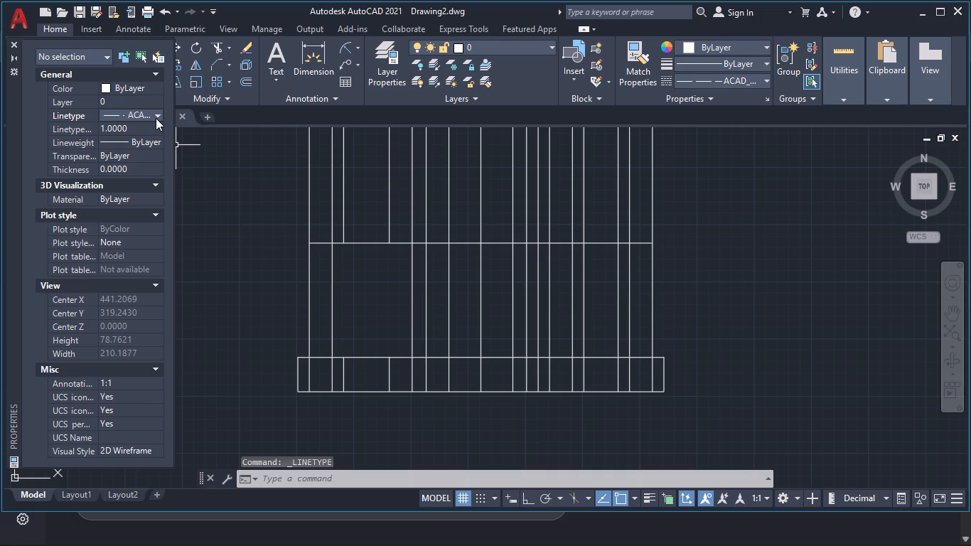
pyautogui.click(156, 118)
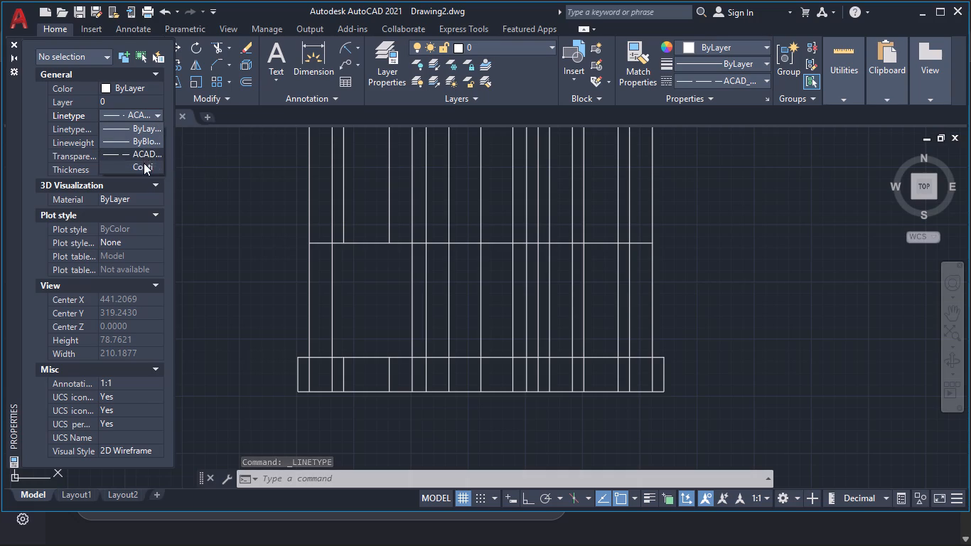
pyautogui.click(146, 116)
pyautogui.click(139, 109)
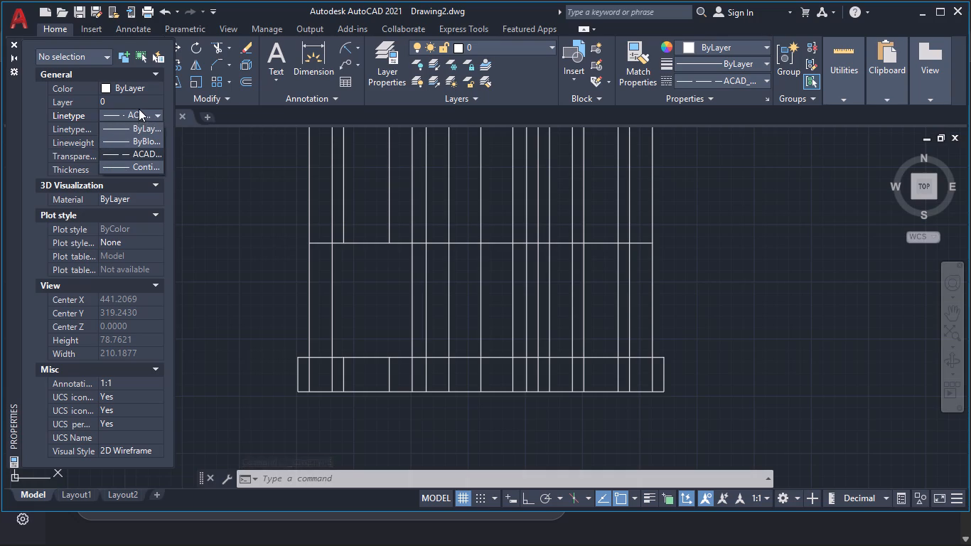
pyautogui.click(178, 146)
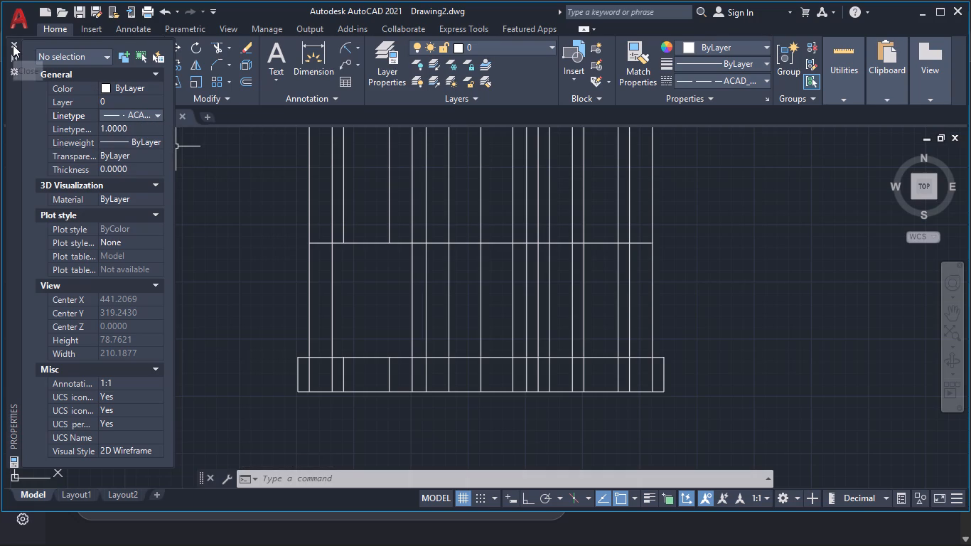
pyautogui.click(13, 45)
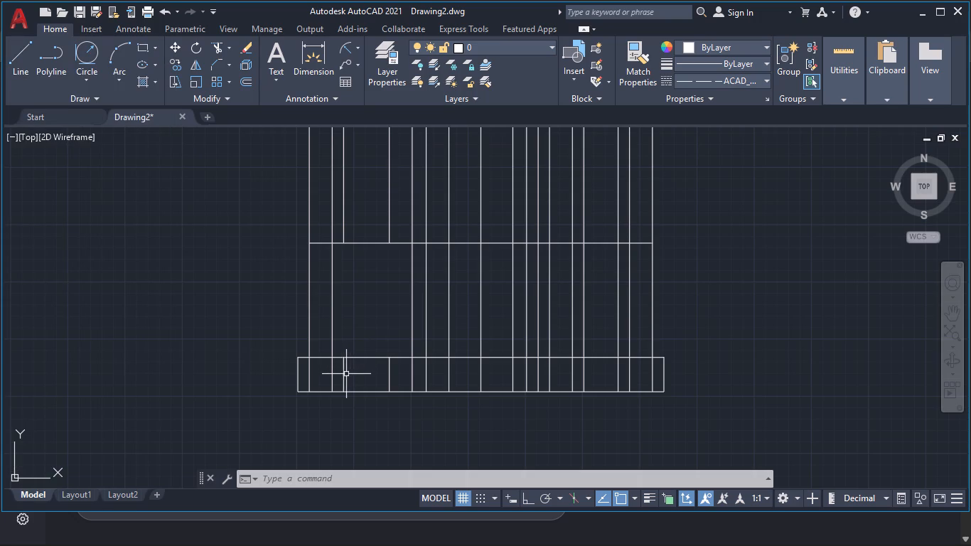
# Change the linetype of the lower-left hole's left projection line in the bottom strip to DASHED2.
pyautogui.click(344, 375)
pyautogui.rightClick(279, 324)
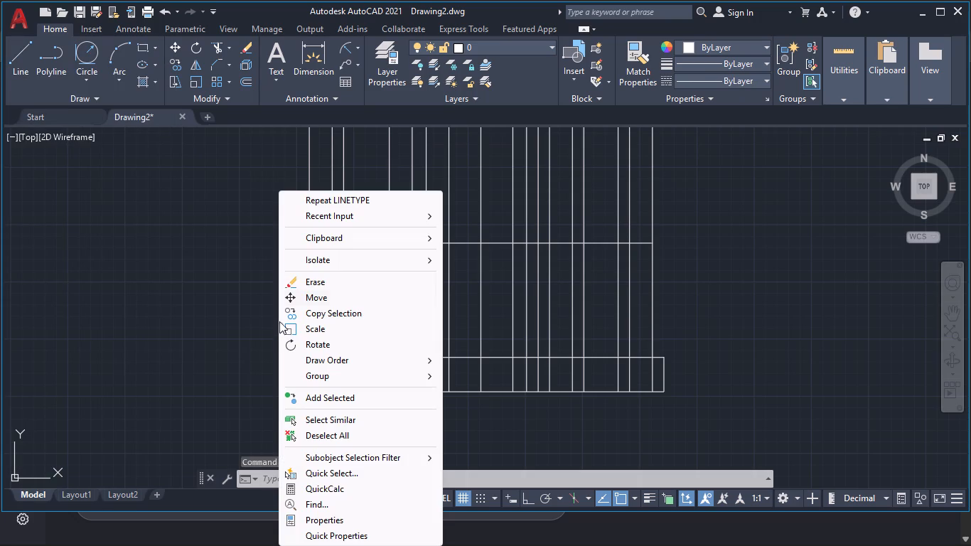
pyautogui.click(371, 519)
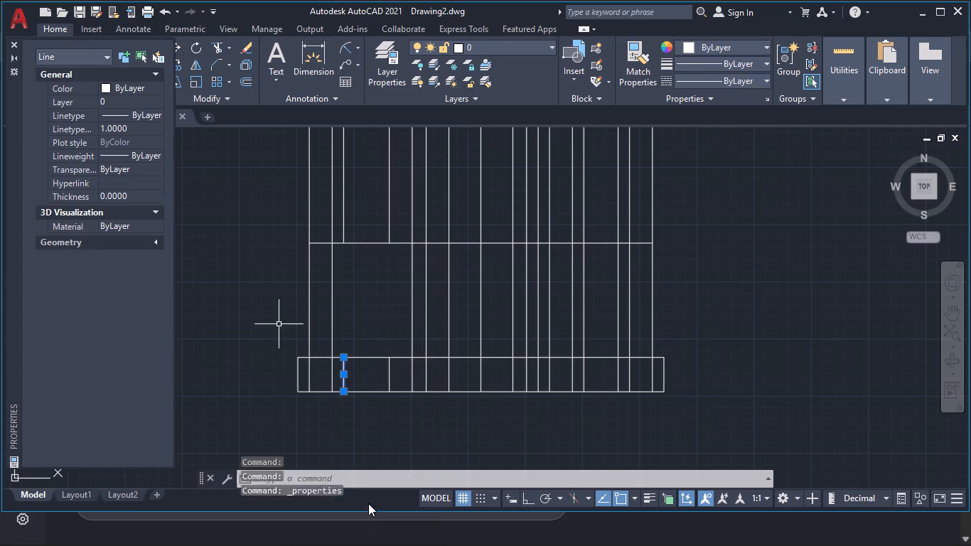
pyautogui.click(134, 111)
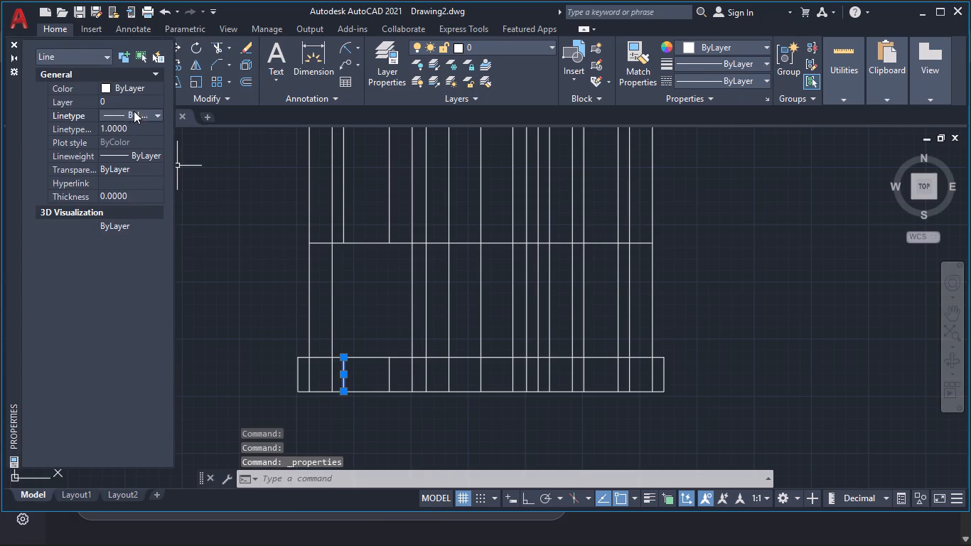
pyautogui.click(156, 113)
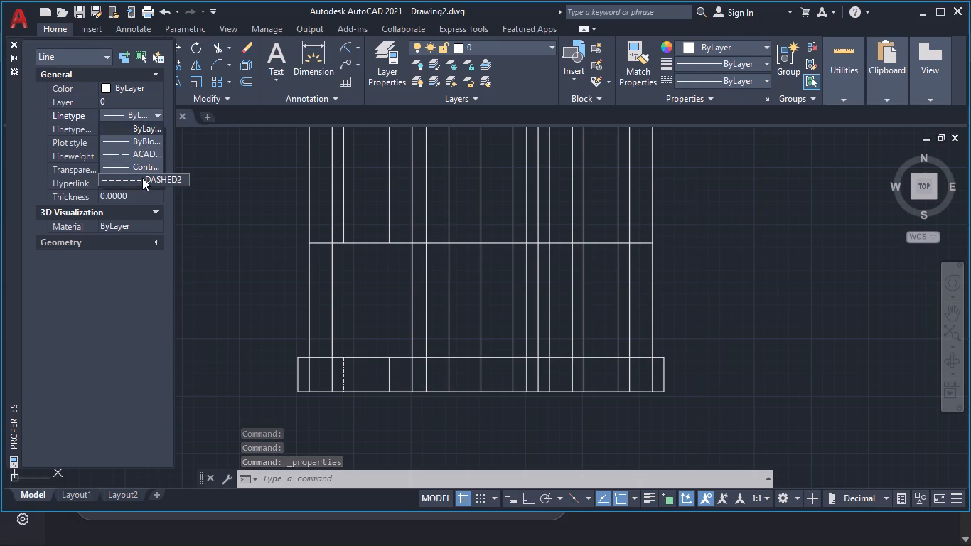
pyautogui.click(142, 178)
pyautogui.click(236, 270)
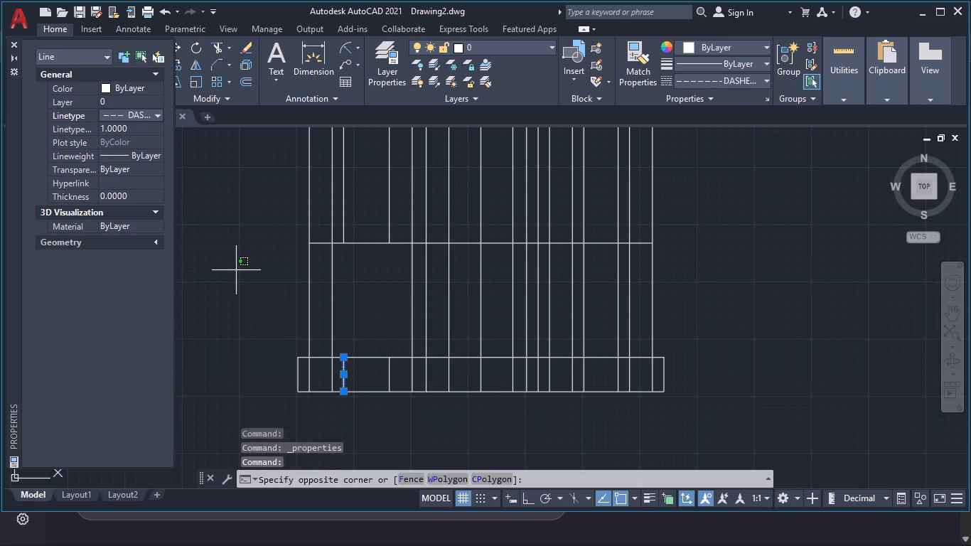
pyautogui.press('Escape')
pyautogui.press('Escape')
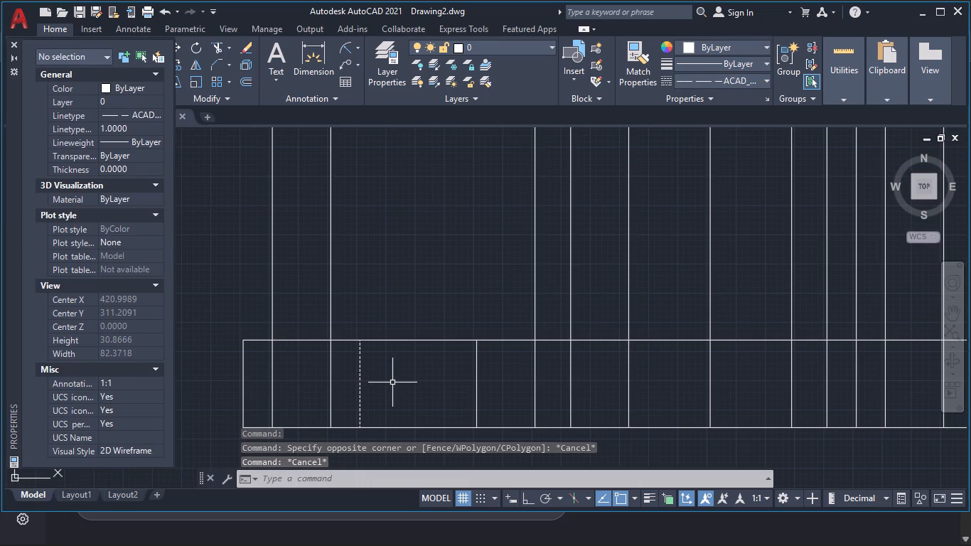
# Match the DASHED2 line's properties onto the lower-left small hole's other edge in the bottom strip and three projection lines left of centre.
pyautogui.write('ma')
pyautogui.press('Return')
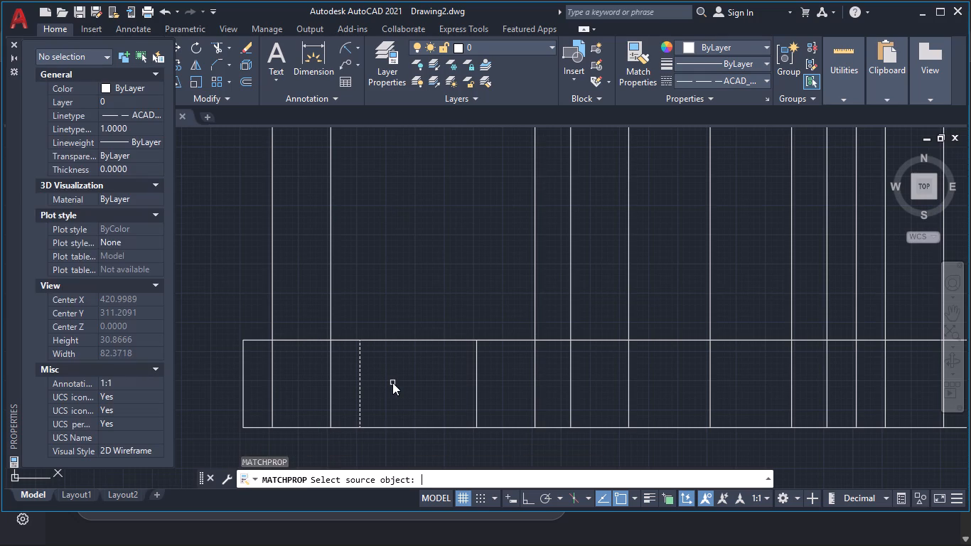
pyautogui.click(361, 381)
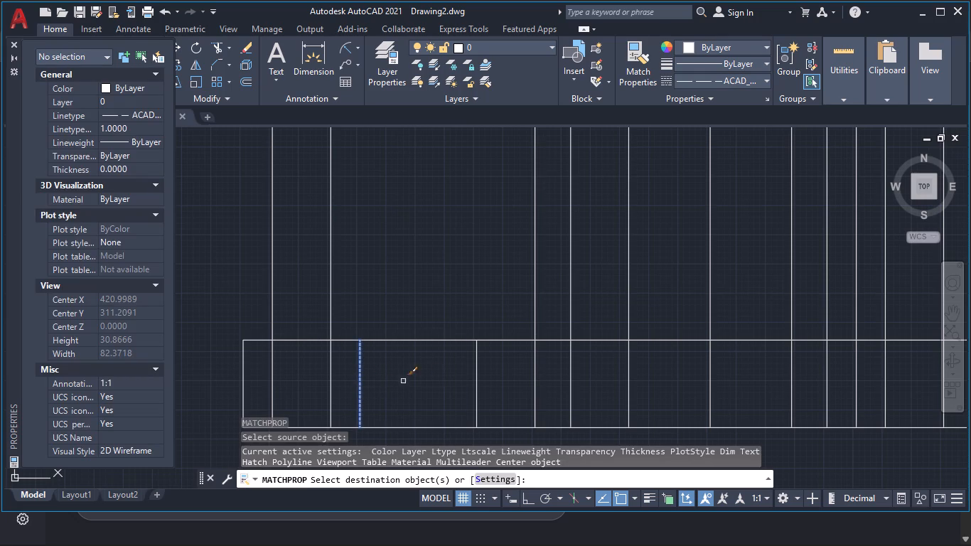
pyautogui.click(478, 389)
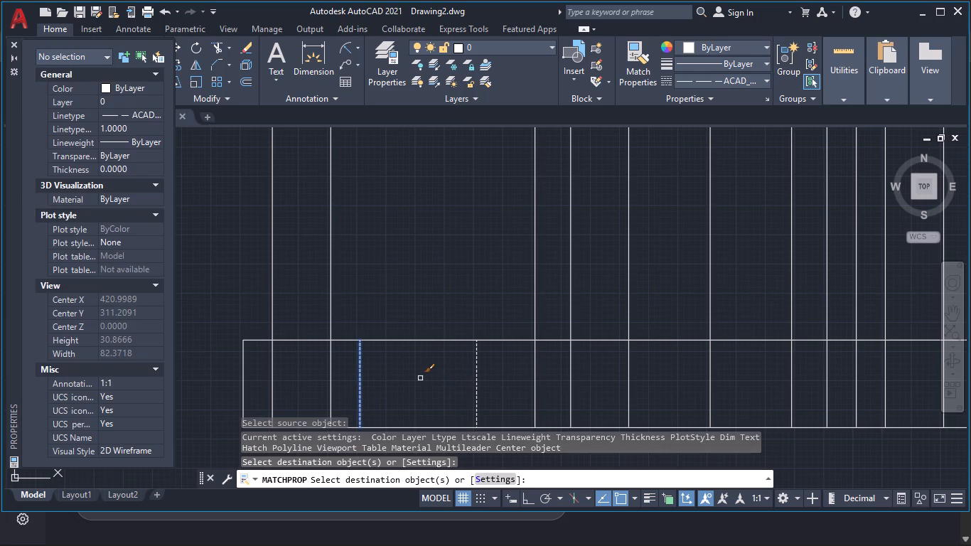
pyautogui.click(331, 301)
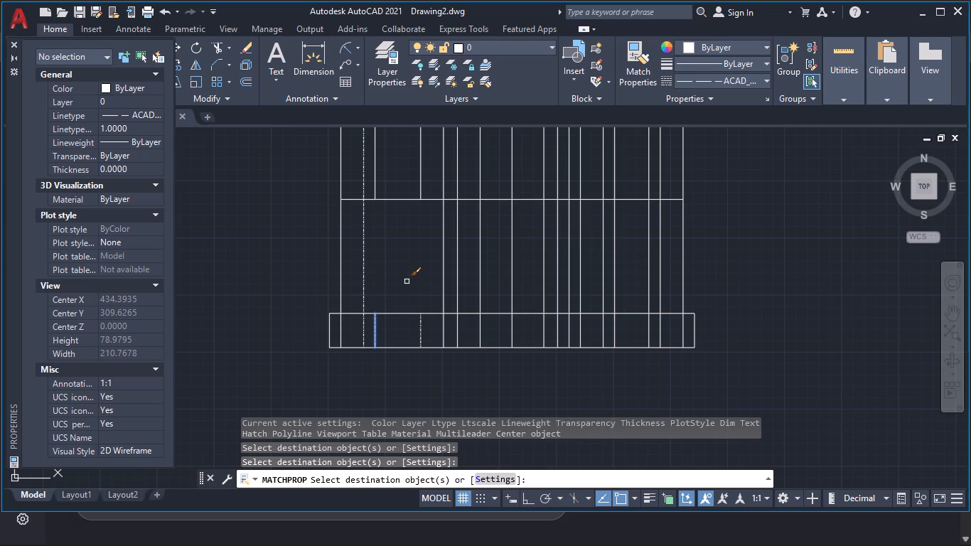
pyautogui.click(457, 290)
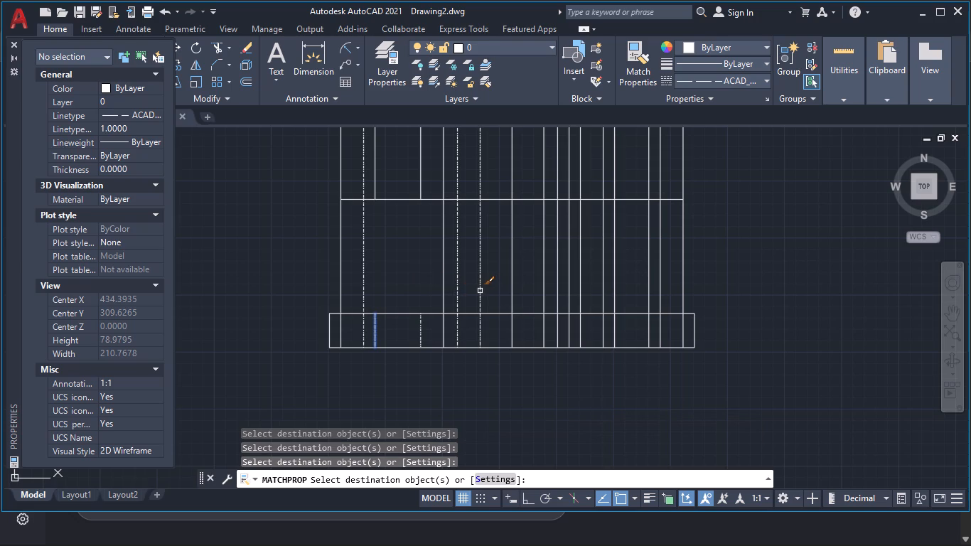
pyautogui.click(480, 291)
# Match the same DASHED2 properties onto seven projection lines right of the plate's centre, including both right-hand holes' right edges.
pyautogui.click(544, 291)
pyautogui.click(558, 291)
pyautogui.click(572, 291)
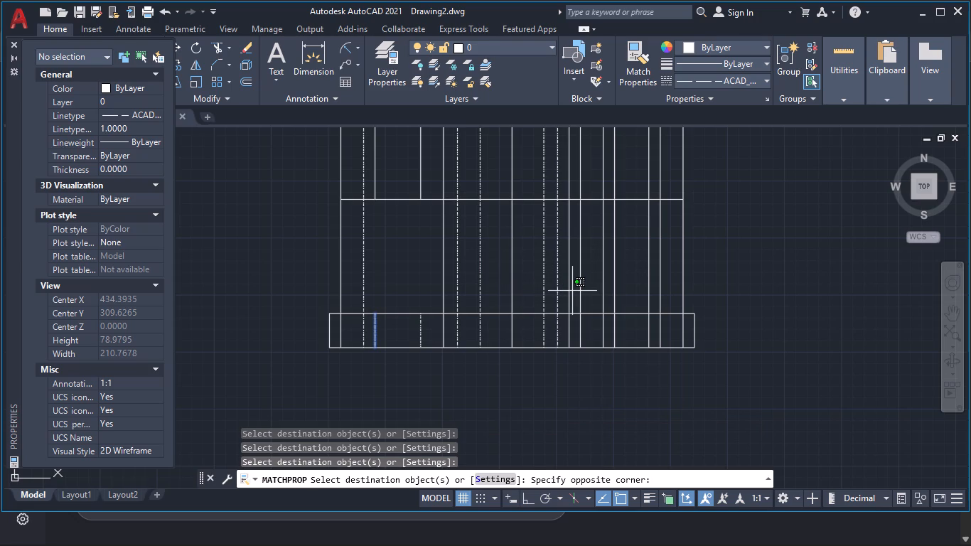
pyautogui.doubleClick(567, 291)
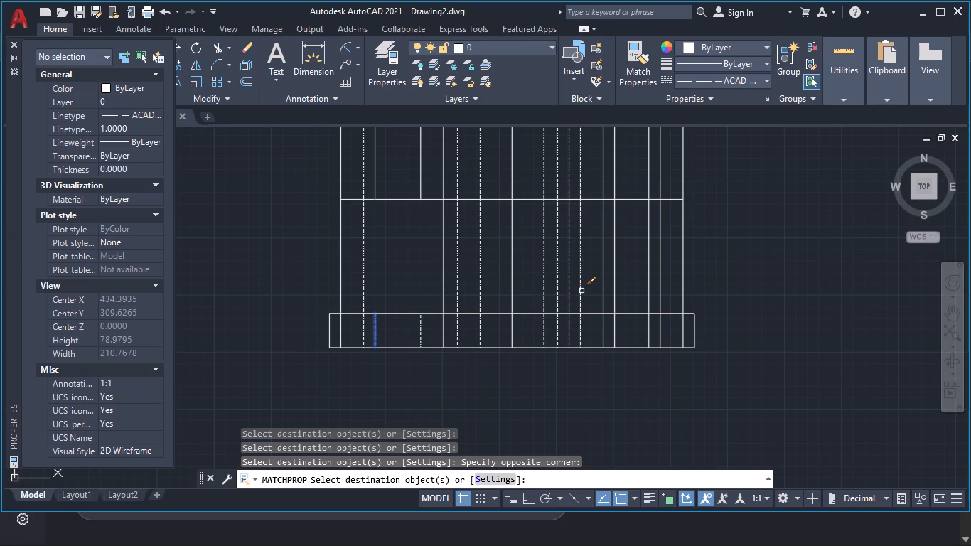
pyautogui.click(581, 291)
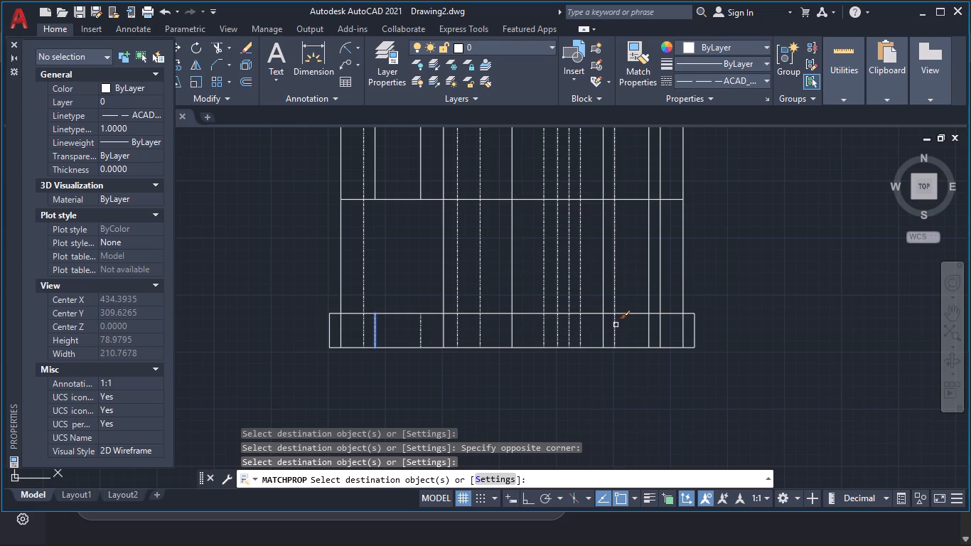
pyautogui.click(661, 300)
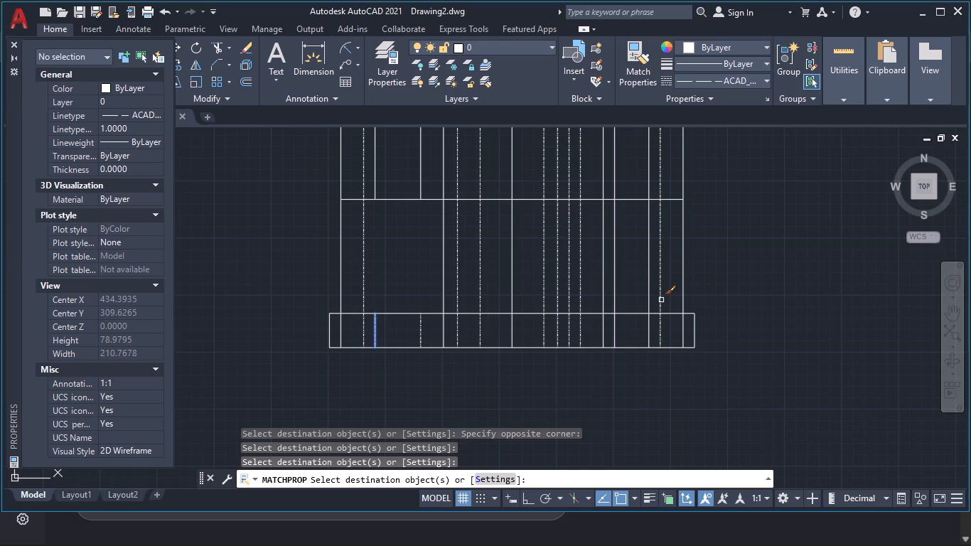
pyautogui.click(648, 329)
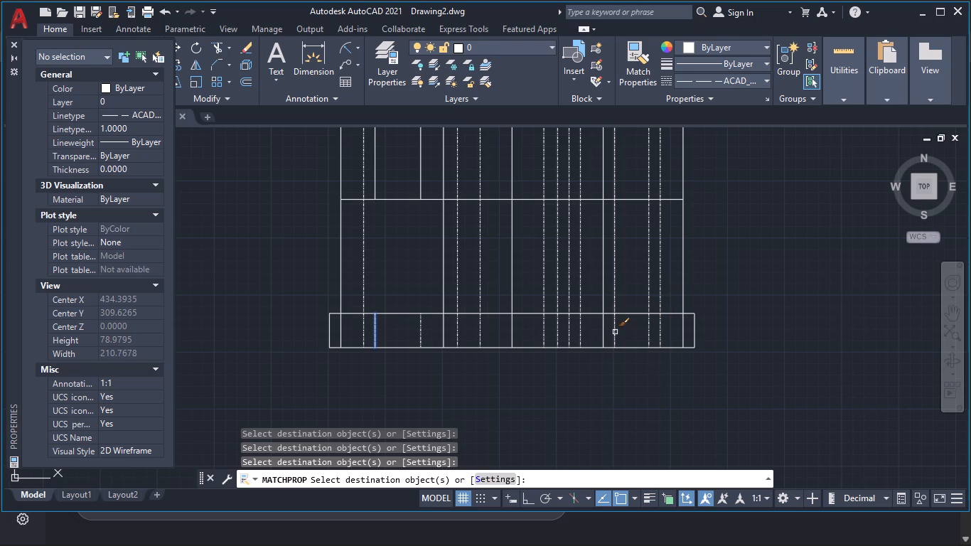
pyautogui.click(615, 332)
pyautogui.press('Return')
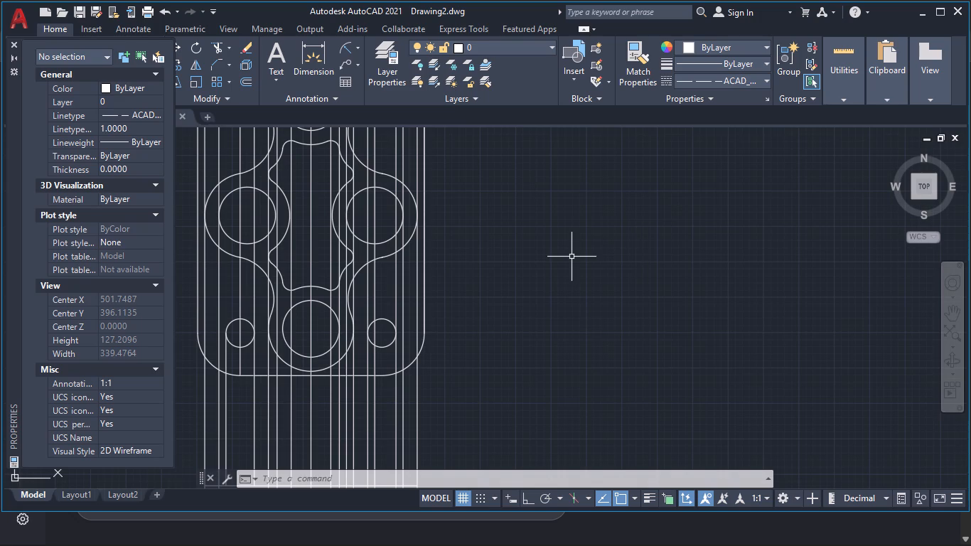
# Draw a vertical construction line through the left quadrant of the upper central hole, with the object properties display closed.
pyautogui.click(14, 43)
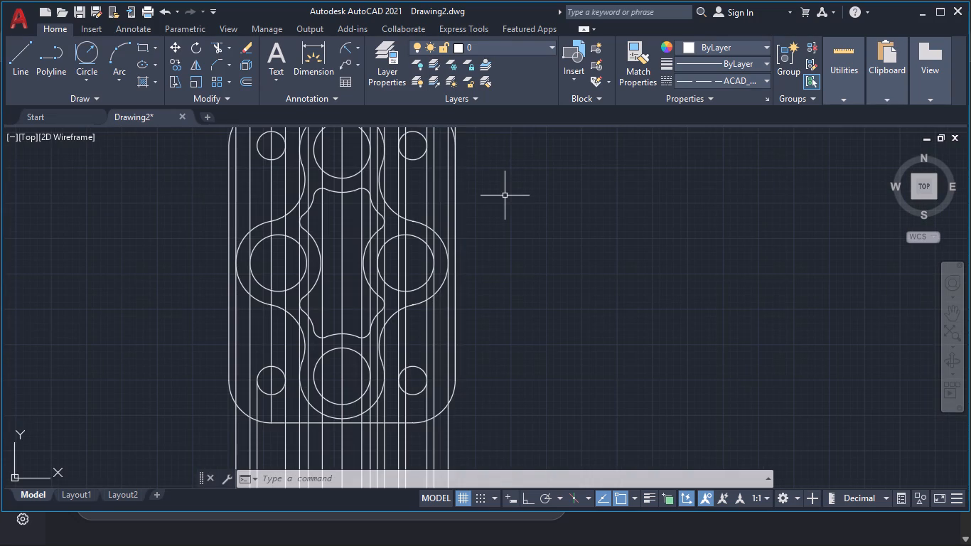
pyautogui.write('xl')
pyautogui.press('Return')
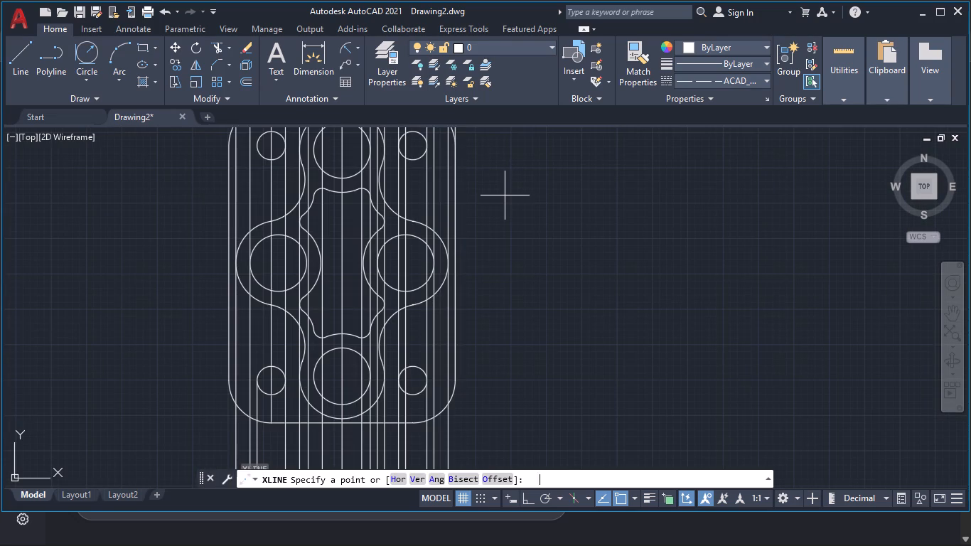
pyautogui.click(414, 478)
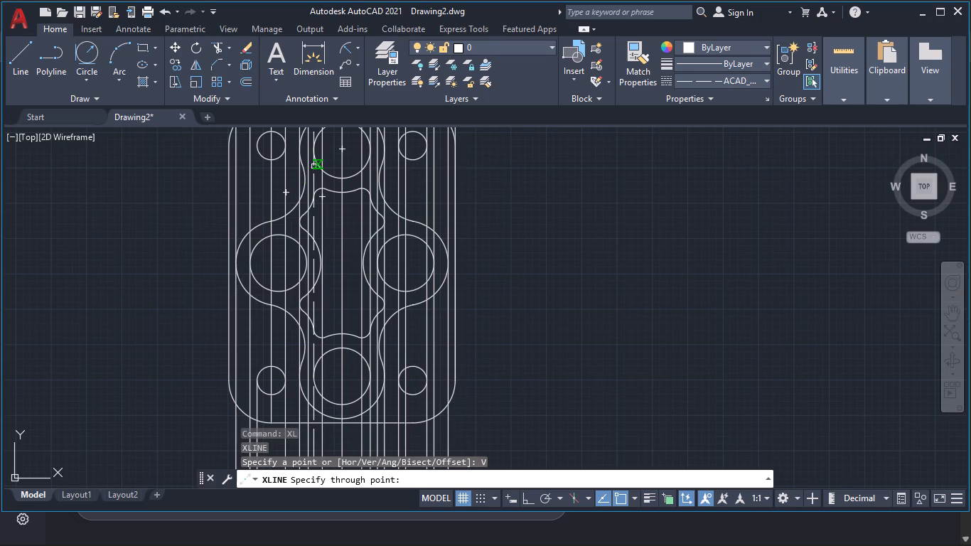
pyautogui.click(313, 154)
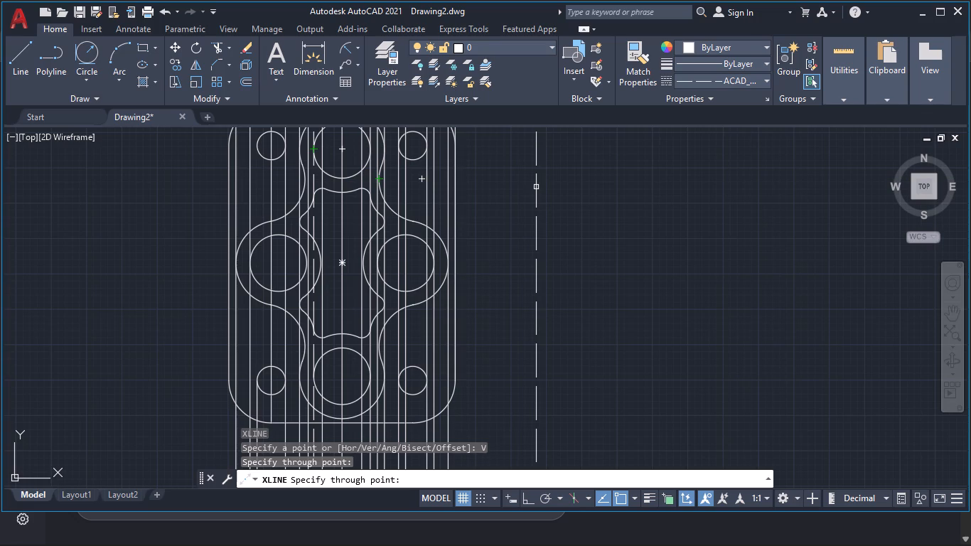
pyautogui.press('Escape')
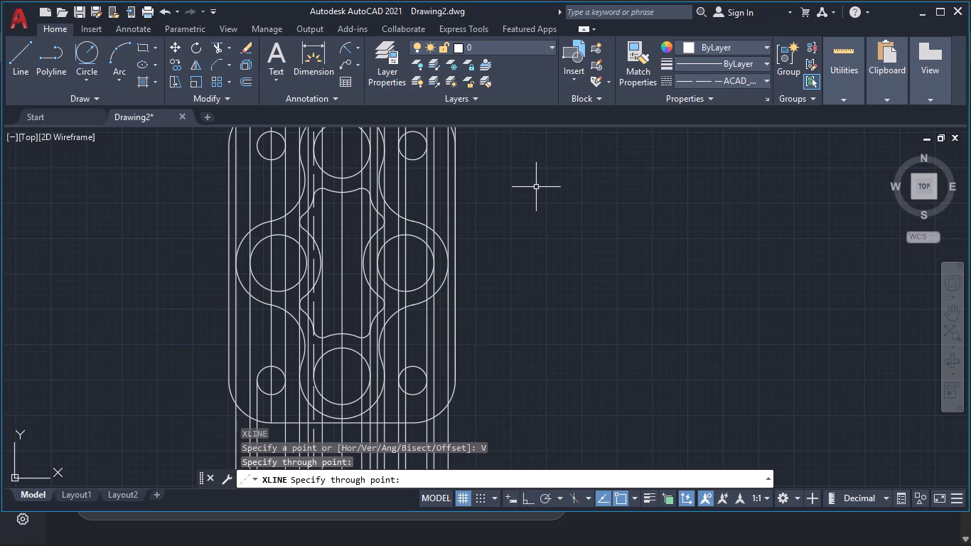
# Set the current linetype for new objects to ByLayer.
pyautogui.click(753, 80)
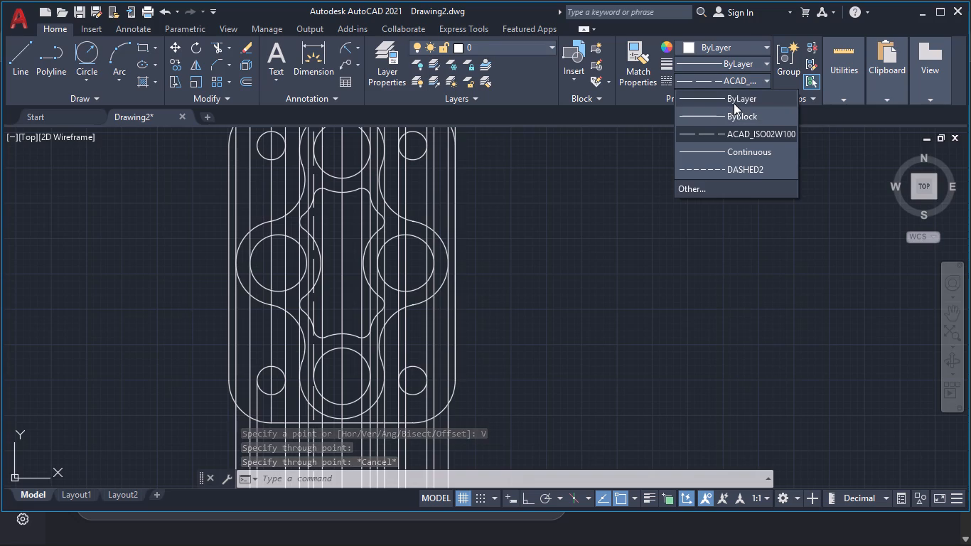
pyautogui.click(734, 103)
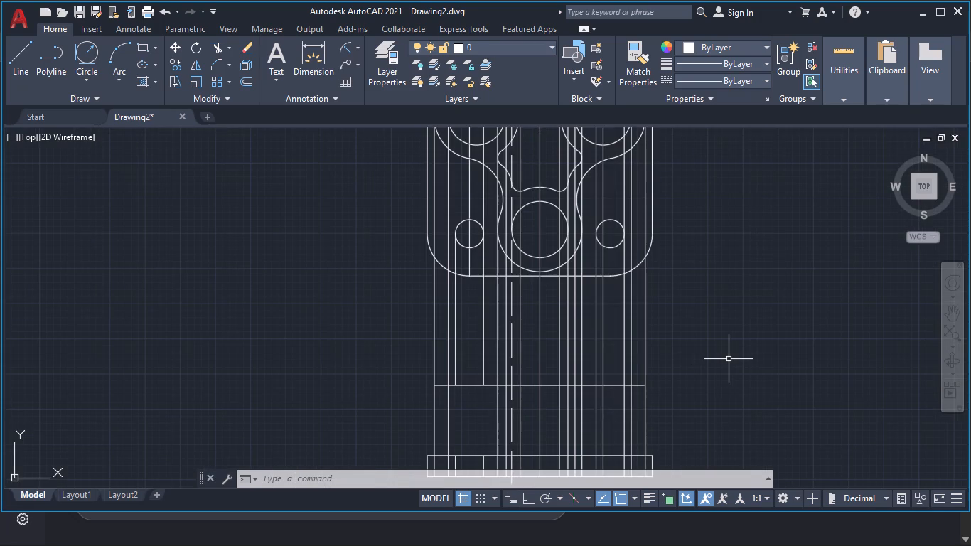
pyautogui.press('Escape')
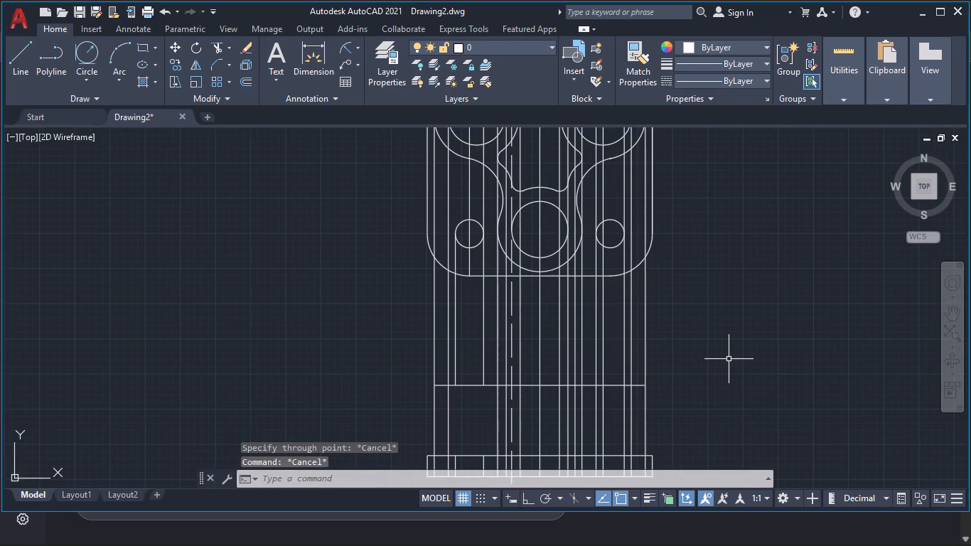
# Trim the left large hole's left-edge projection line between the horizontal line and the bottom strip.
pyautogui.write('tr')
pyautogui.press('Return')
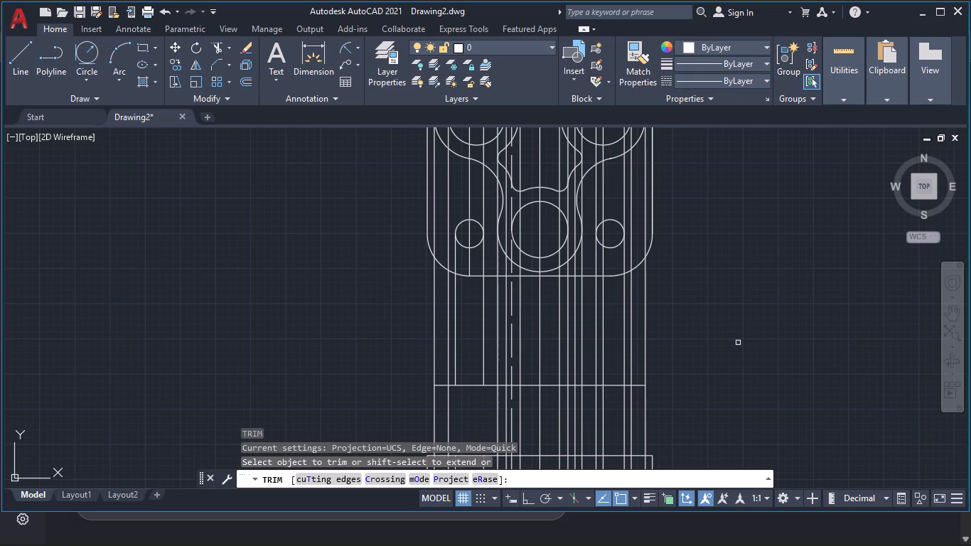
pyautogui.click(738, 343)
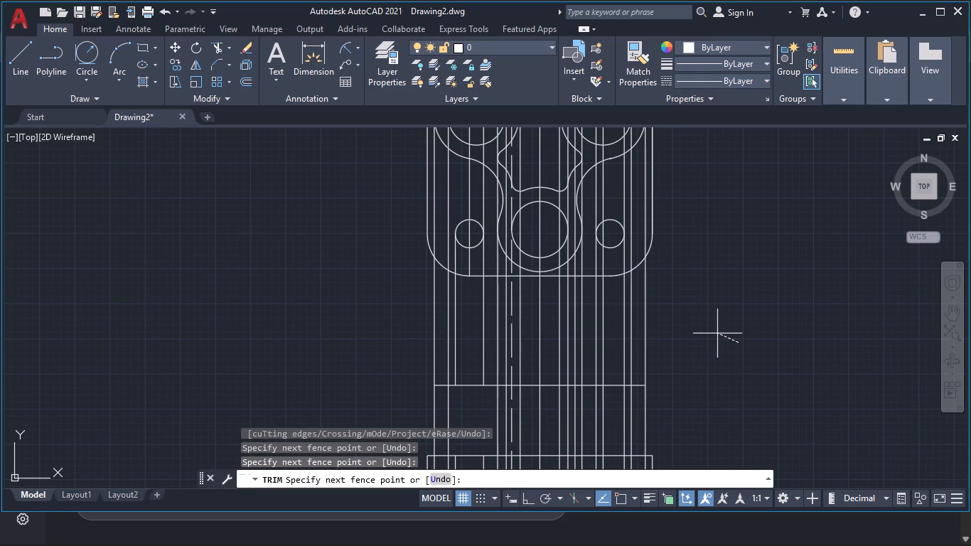
pyautogui.click(736, 357)
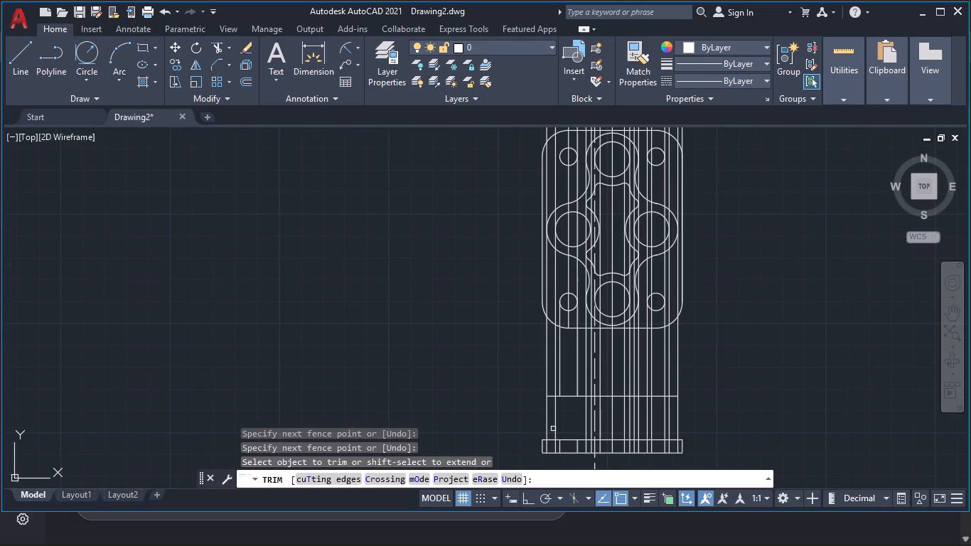
pyautogui.click(554, 429)
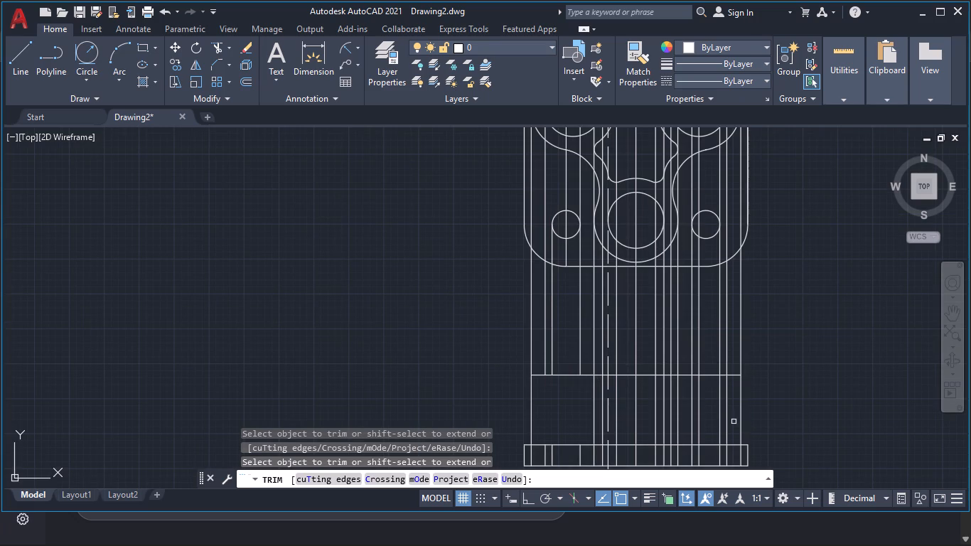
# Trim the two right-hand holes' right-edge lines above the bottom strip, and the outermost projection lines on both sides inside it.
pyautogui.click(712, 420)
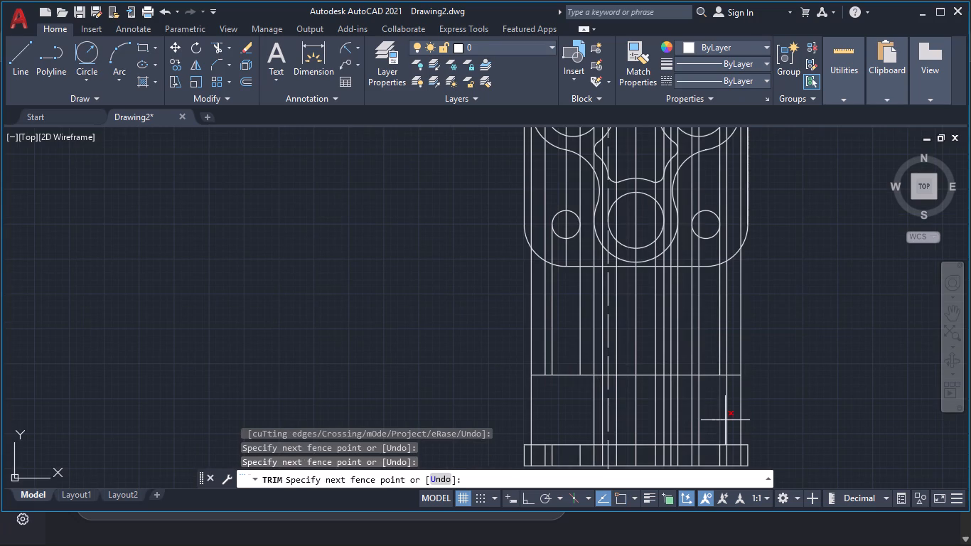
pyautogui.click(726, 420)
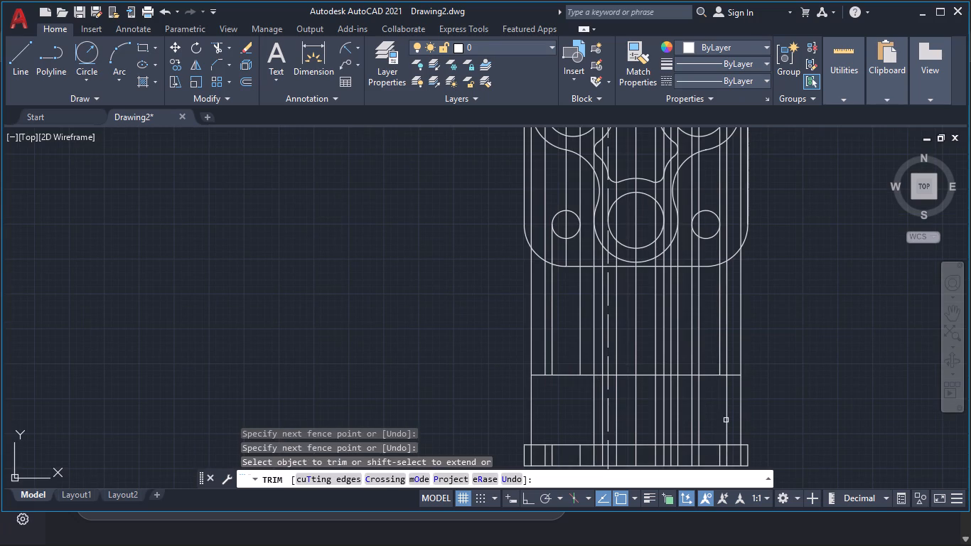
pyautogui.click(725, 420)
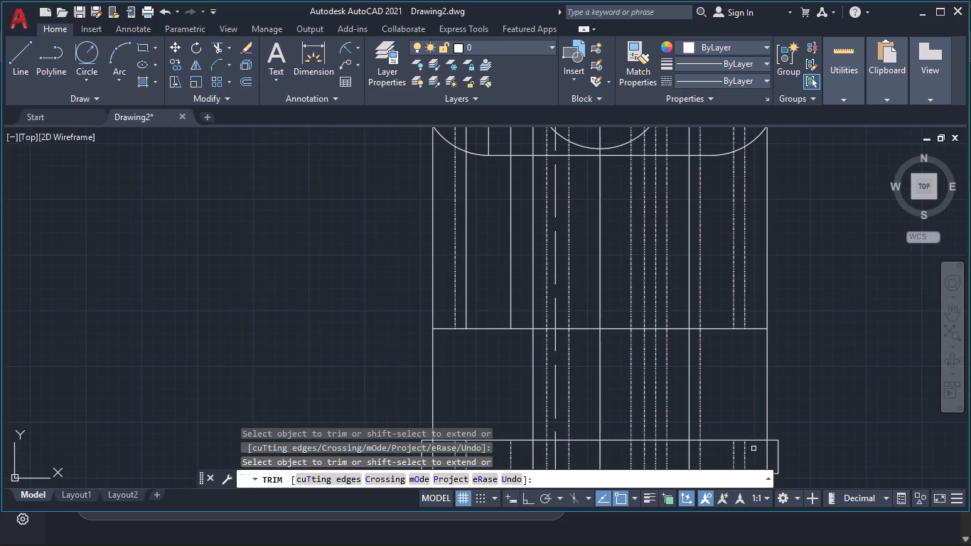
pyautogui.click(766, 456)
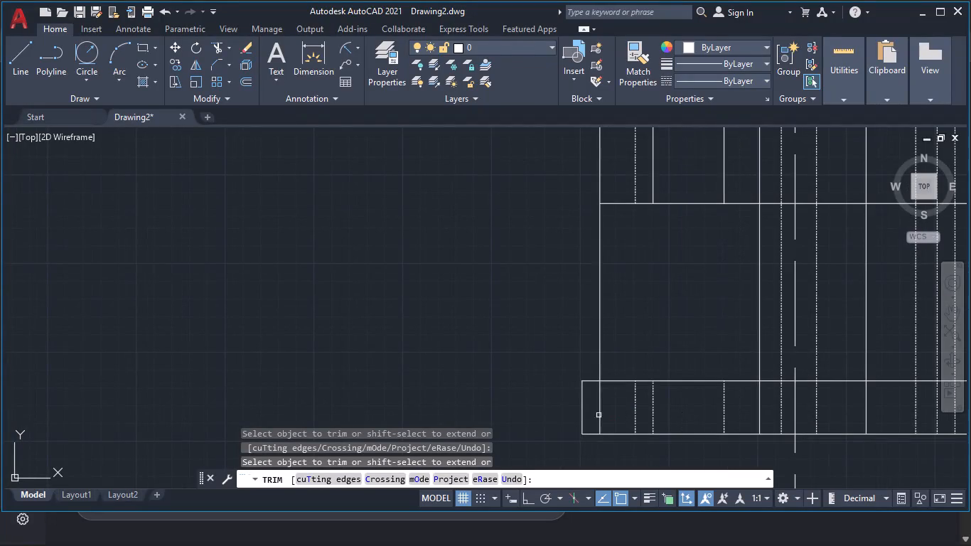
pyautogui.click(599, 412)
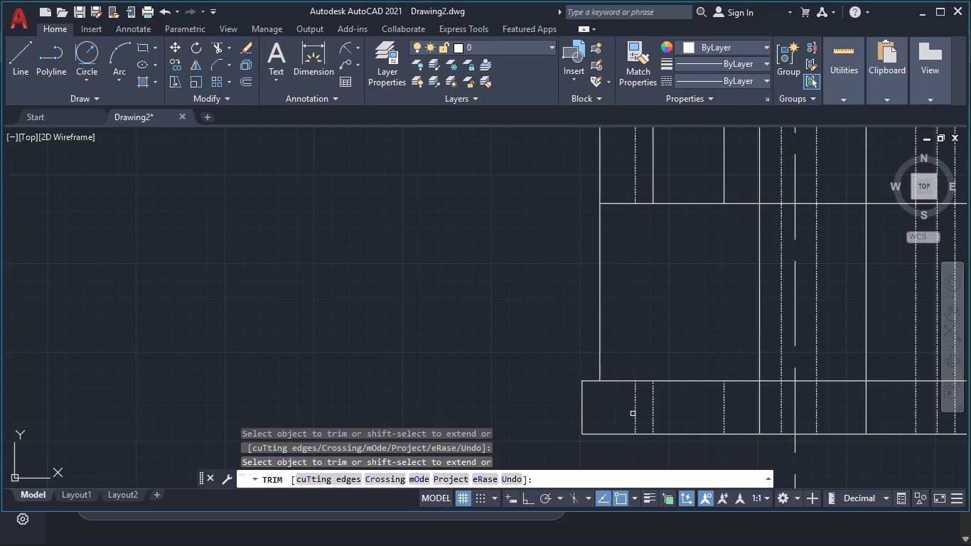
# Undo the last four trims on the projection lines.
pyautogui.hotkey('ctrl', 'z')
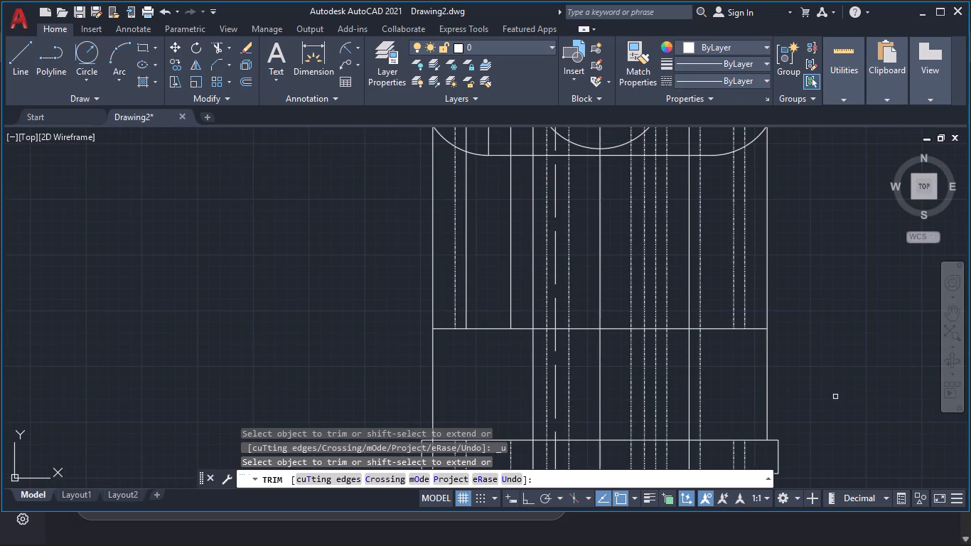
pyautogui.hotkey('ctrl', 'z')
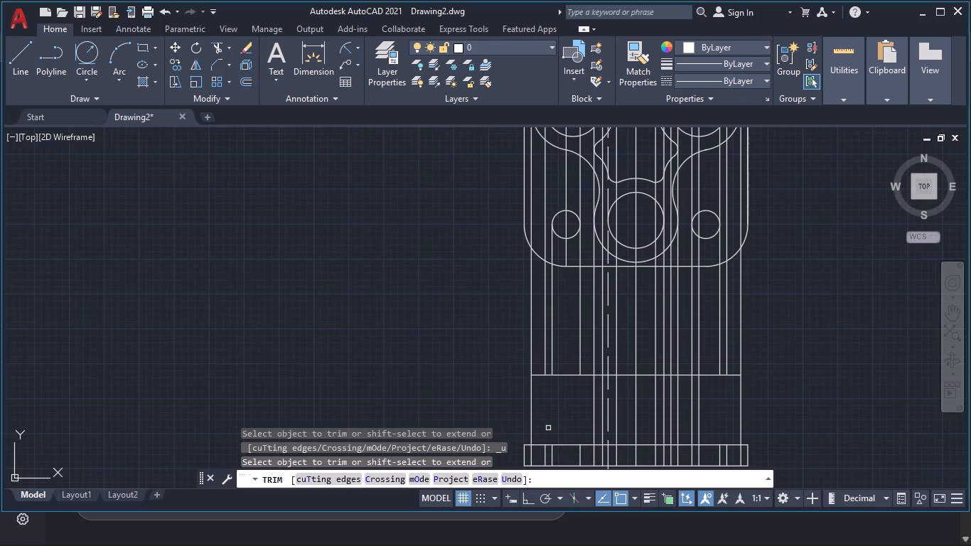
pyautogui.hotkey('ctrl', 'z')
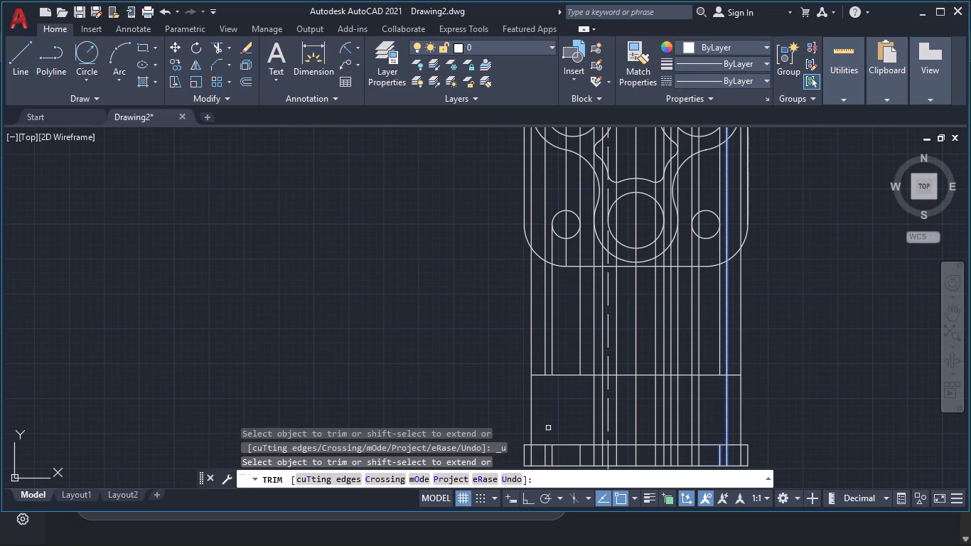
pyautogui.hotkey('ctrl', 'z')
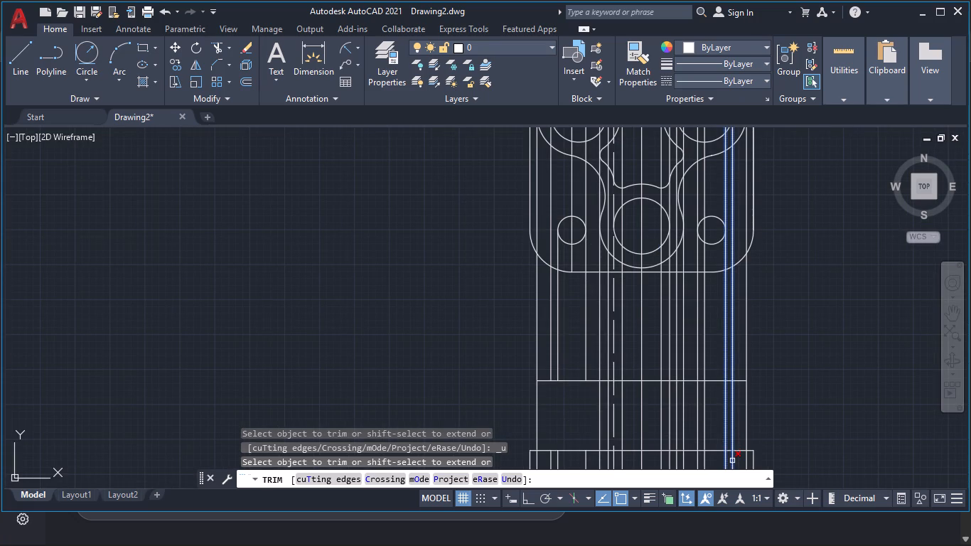
# Trim the outer two projection lines on each side out of the bottom strip, and the right small hole's right-edge line just above it.
pyautogui.click(733, 461)
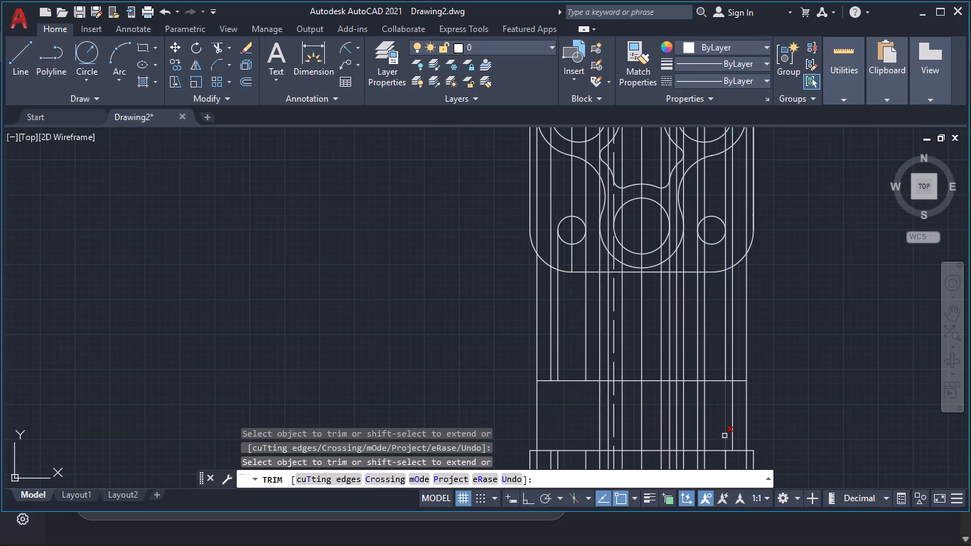
pyautogui.click(724, 436)
pyautogui.click(749, 465)
pyautogui.keyDown('shift'); pyautogui.click(552, 373); pyautogui.keyUp('shift')
pyautogui.click(549, 460)
pyautogui.click(536, 461)
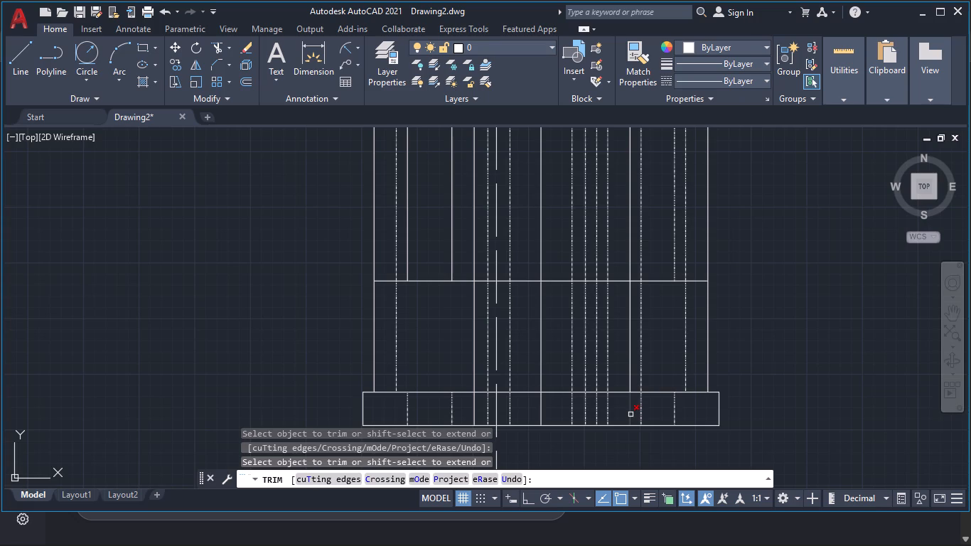
# Trim the inner projection lines on both sides of the center line out of the bottom strip, keeping the left small hole's edges.
pyautogui.moveTo(631, 414); pyautogui.dragTo(599, 412)
pyautogui.moveTo(623, 412); pyautogui.dragTo(564, 410)
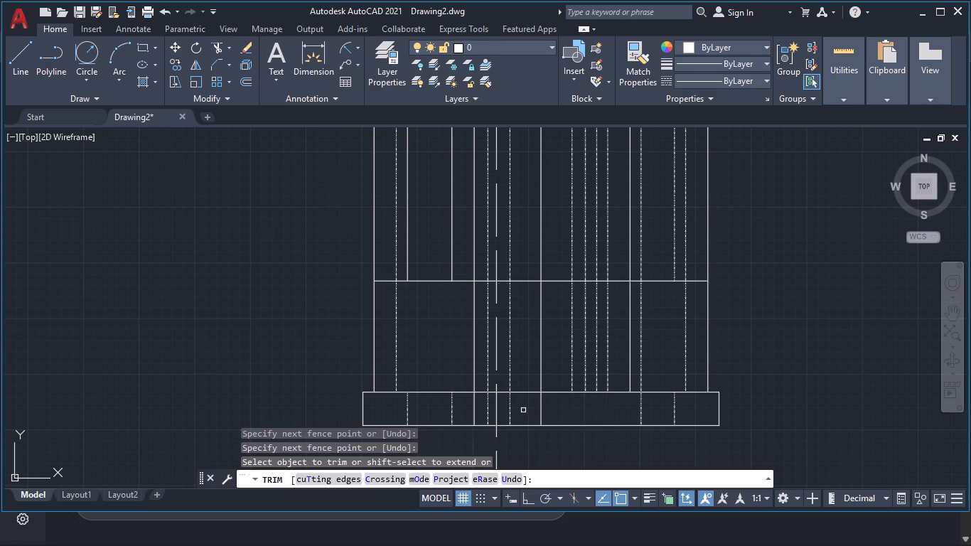
pyautogui.moveTo(523, 410); pyautogui.dragTo(448, 412)
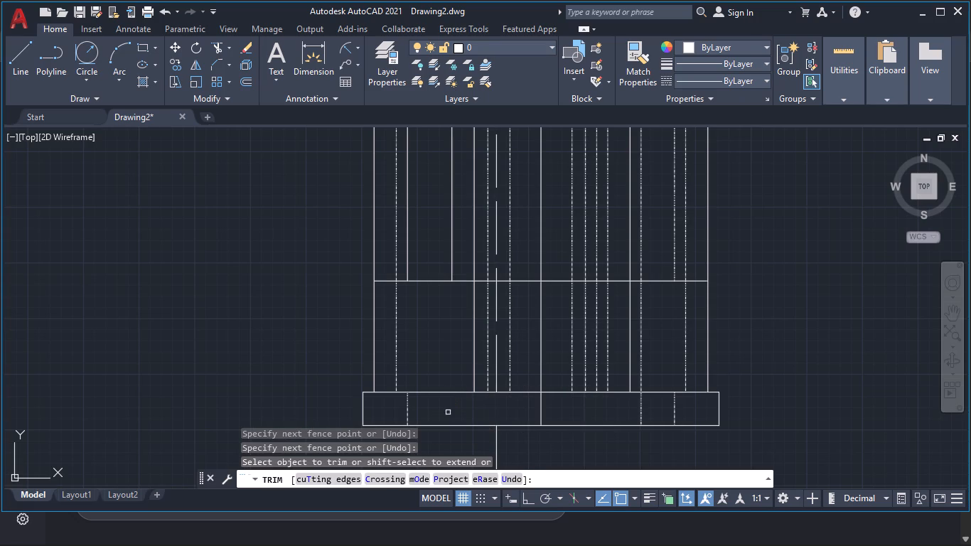
pyautogui.hotkey('ctrl', 'z')
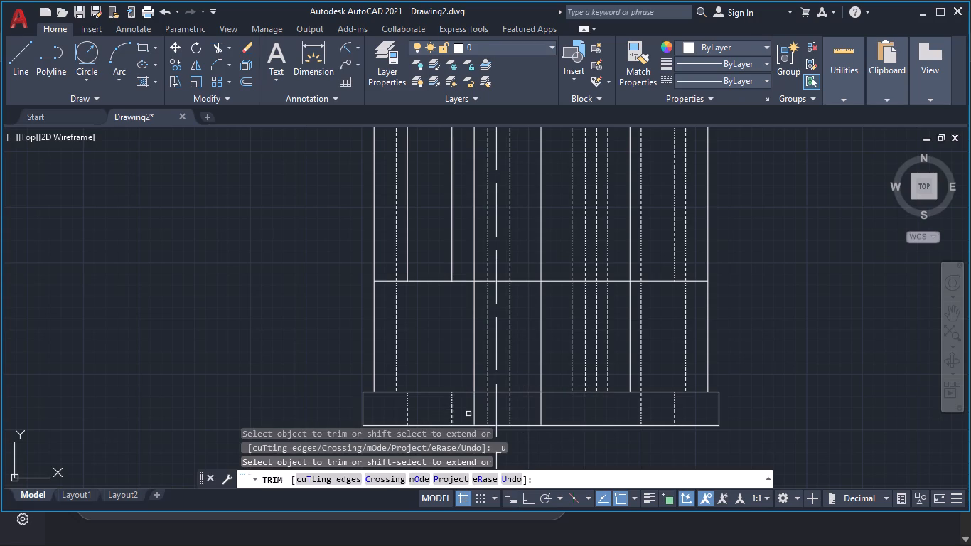
pyautogui.moveTo(467, 414); pyautogui.dragTo(514, 414)
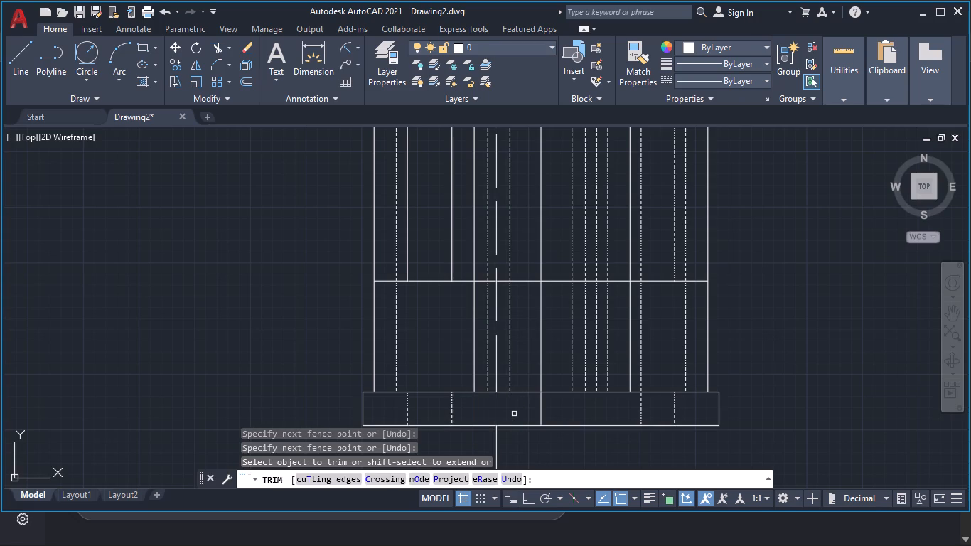
# Extend the right small hole's left-edge line through the bottom strip, and trim its section above the strip plus the adjacent dashed line below the horizontal edge.
pyautogui.click(643, 348)
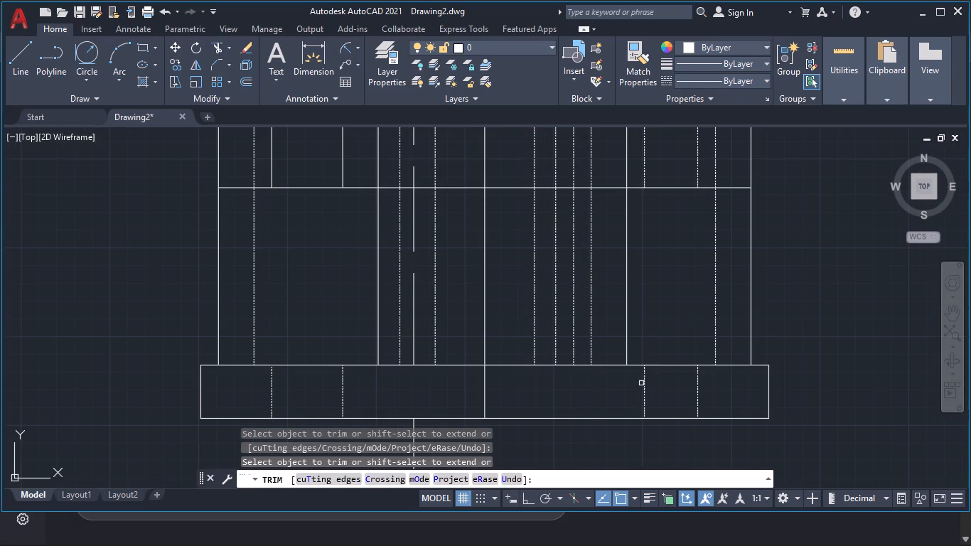
pyautogui.keyDown('shift'); pyautogui.click(626, 339); pyautogui.keyUp('shift')
pyautogui.click(645, 385)
pyautogui.click(627, 320)
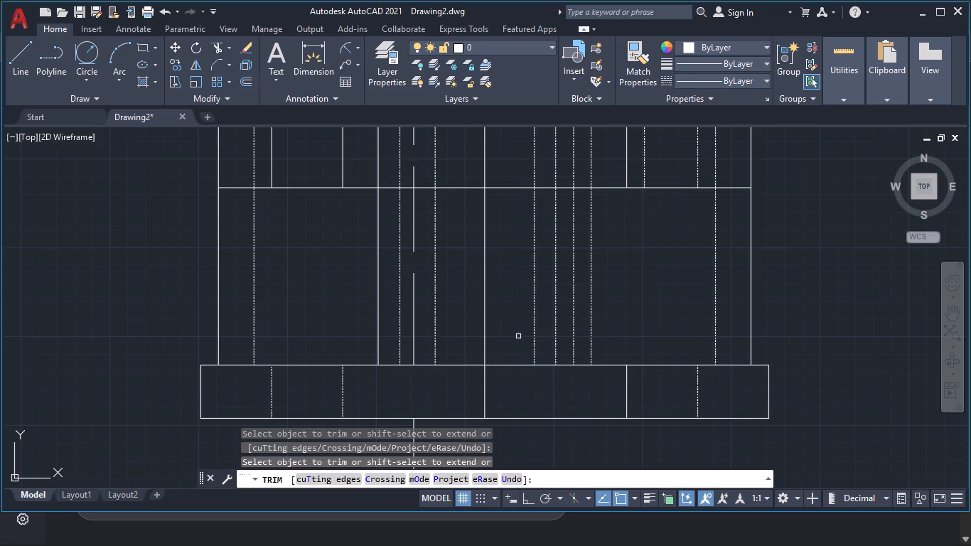
pyautogui.press('Escape')
# Draw a horizontal construction line across the middle of the section between the horizontal edge and the bottom strip.
pyautogui.write('xl')
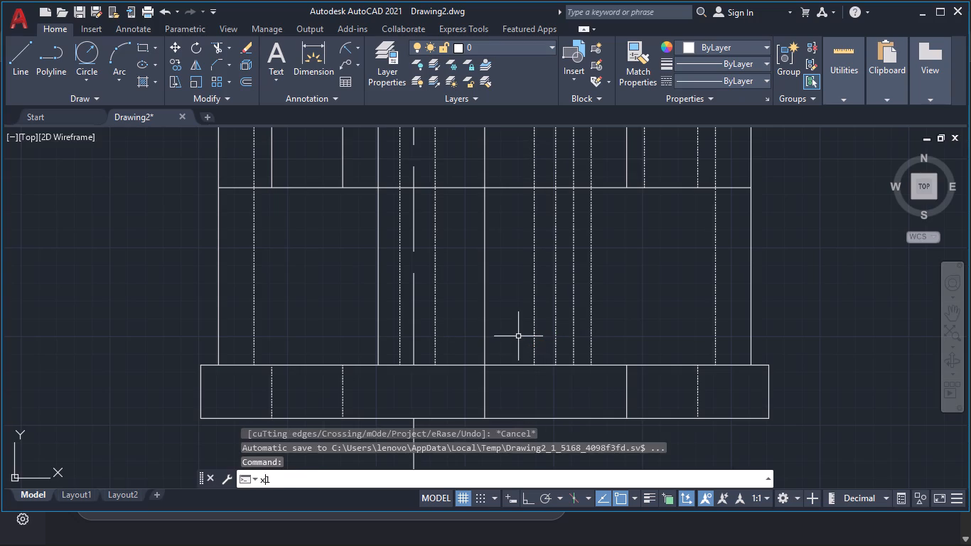
pyautogui.press('Return')
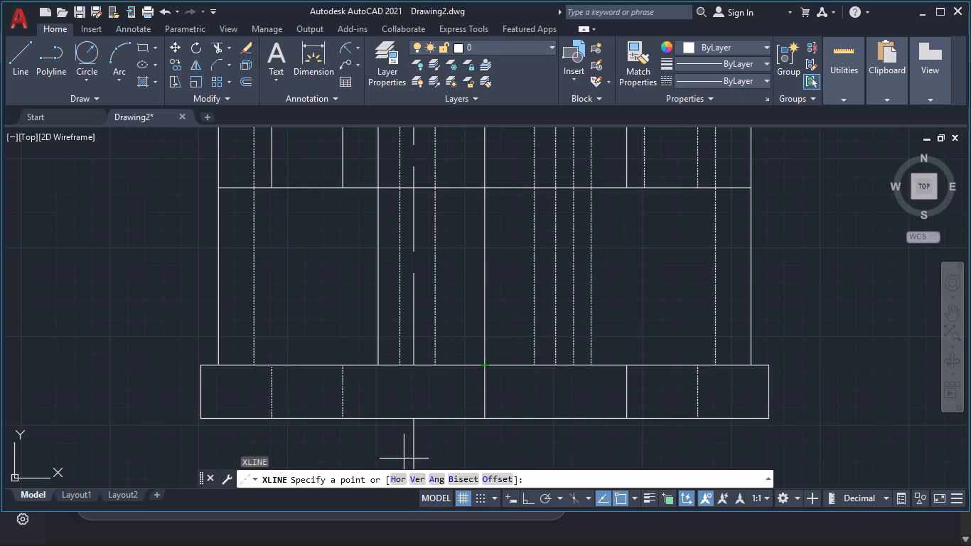
pyautogui.click(396, 481)
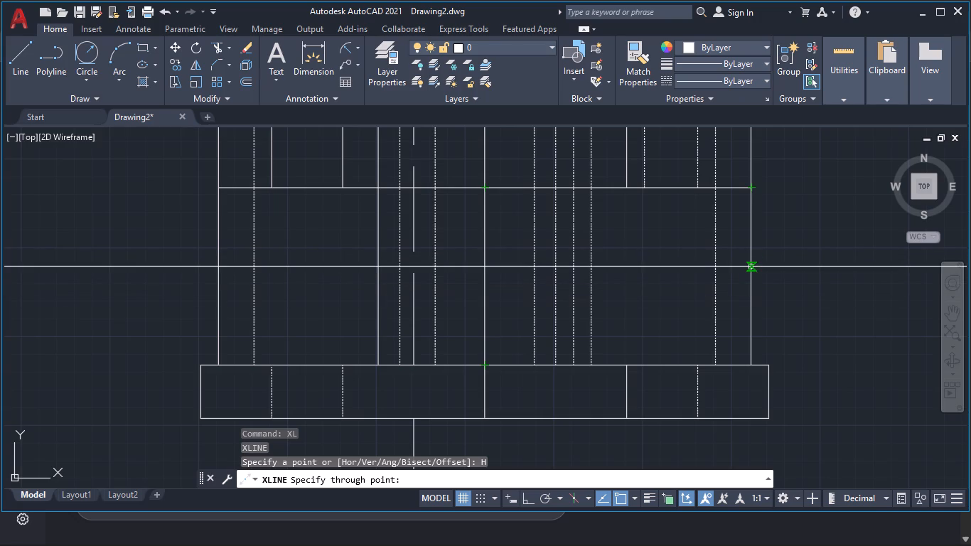
pyautogui.click(485, 272)
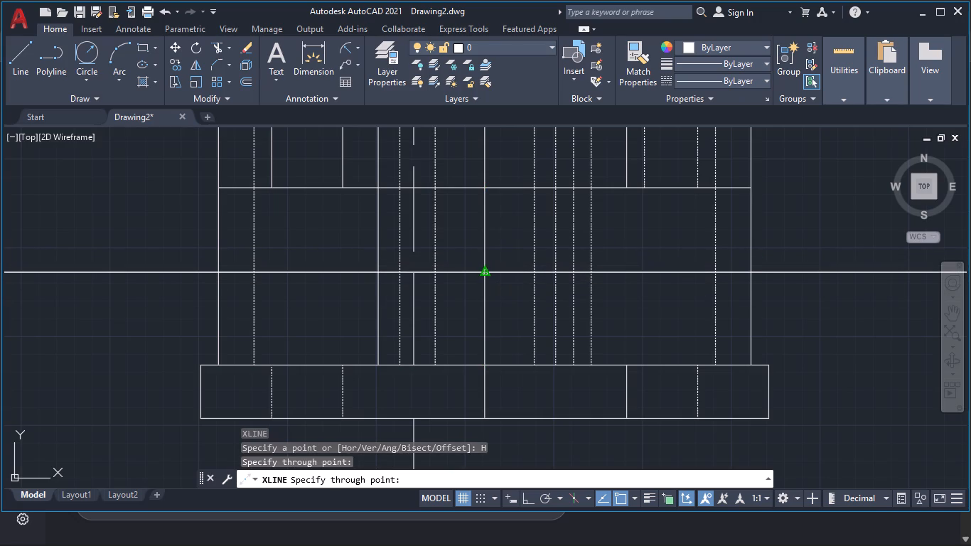
pyautogui.press('Escape')
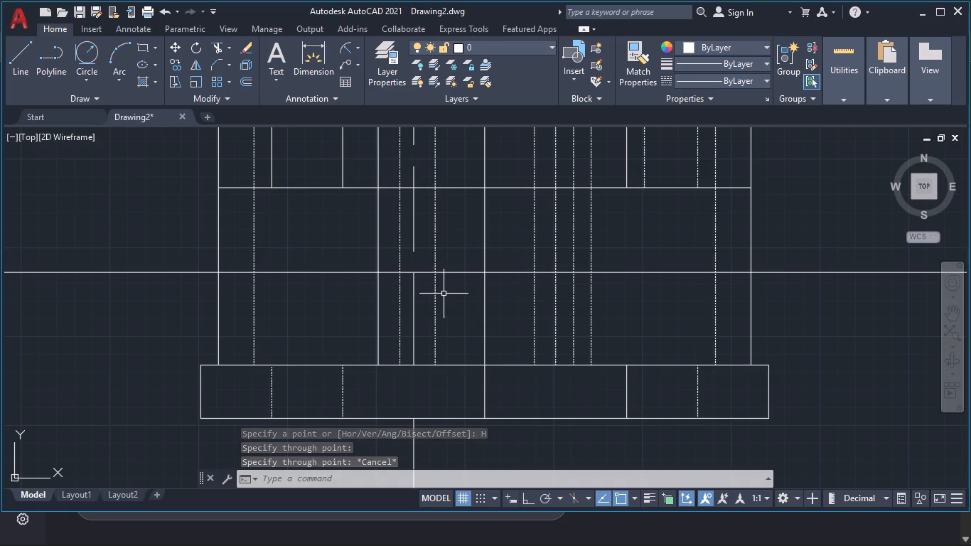
# Trim the construction line just outside the innermost dashed lines on both sides of the center line.
pyautogui.write('tr')
pyautogui.press('Return')
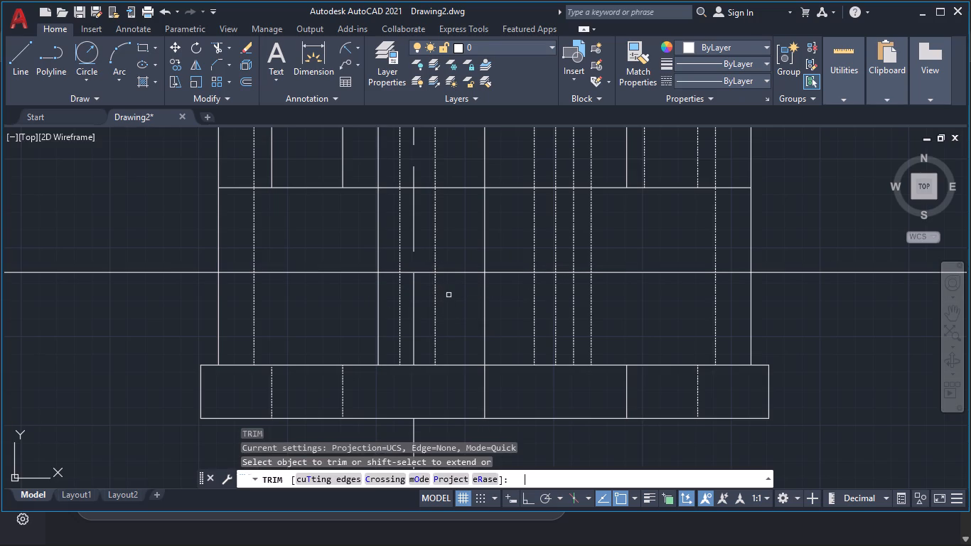
pyautogui.click(424, 290)
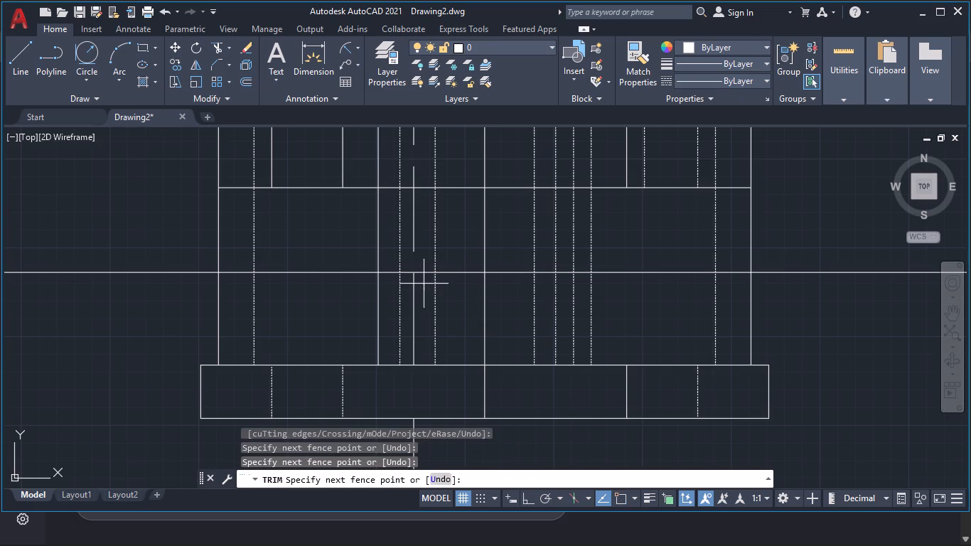
pyautogui.click(425, 268)
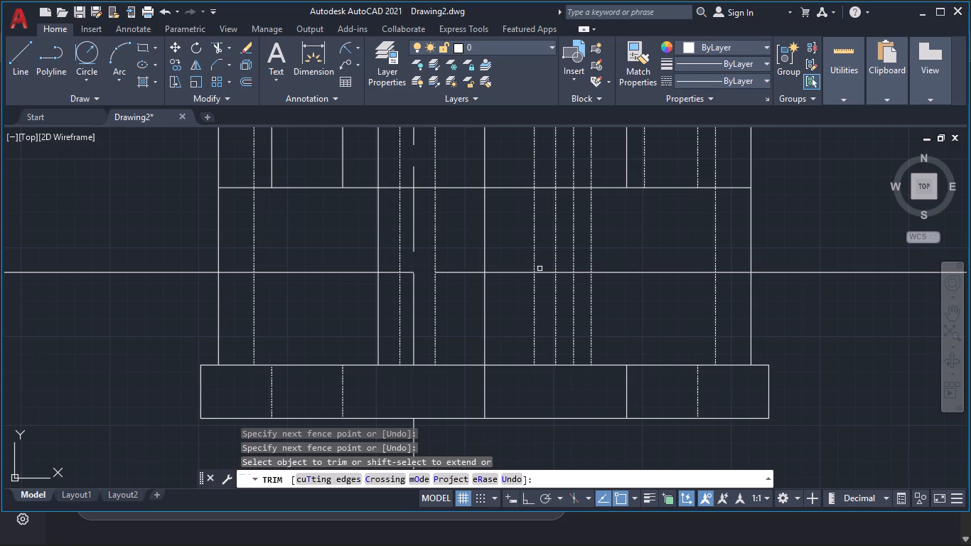
pyautogui.click(542, 269)
pyautogui.click(542, 279)
pyautogui.press('Escape')
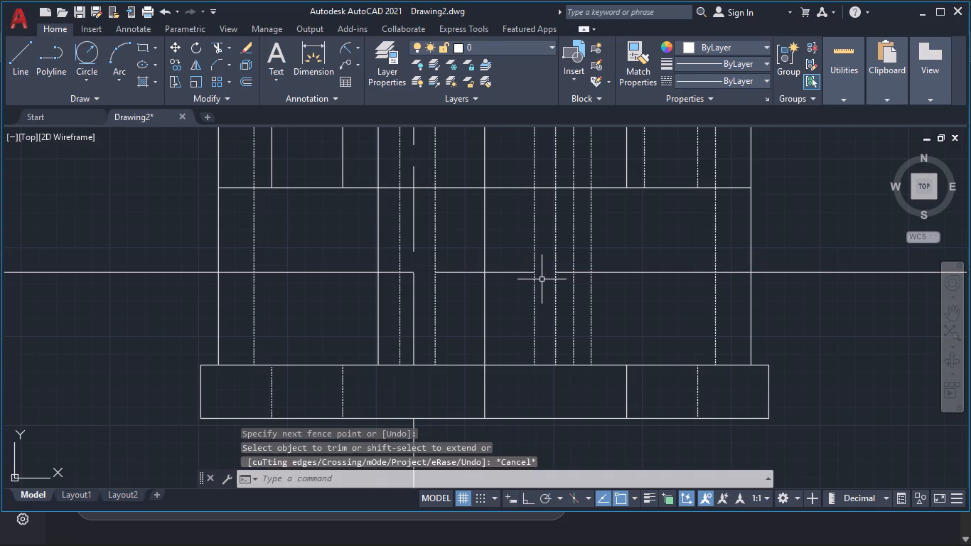
# Erase the two leftover outer pieces of the construction line, keeping only the short central segment.
pyautogui.click(609, 272)
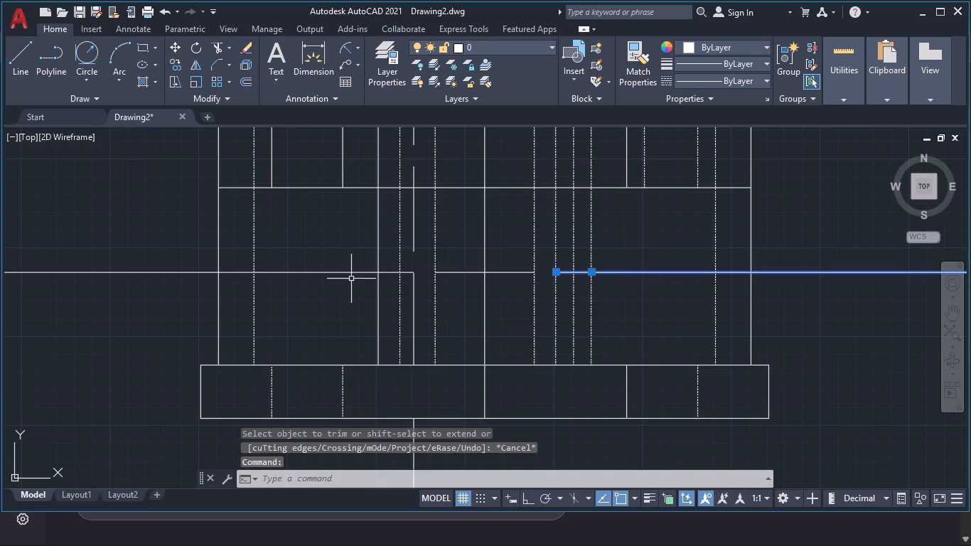
pyautogui.click(272, 272)
pyautogui.press('Delete')
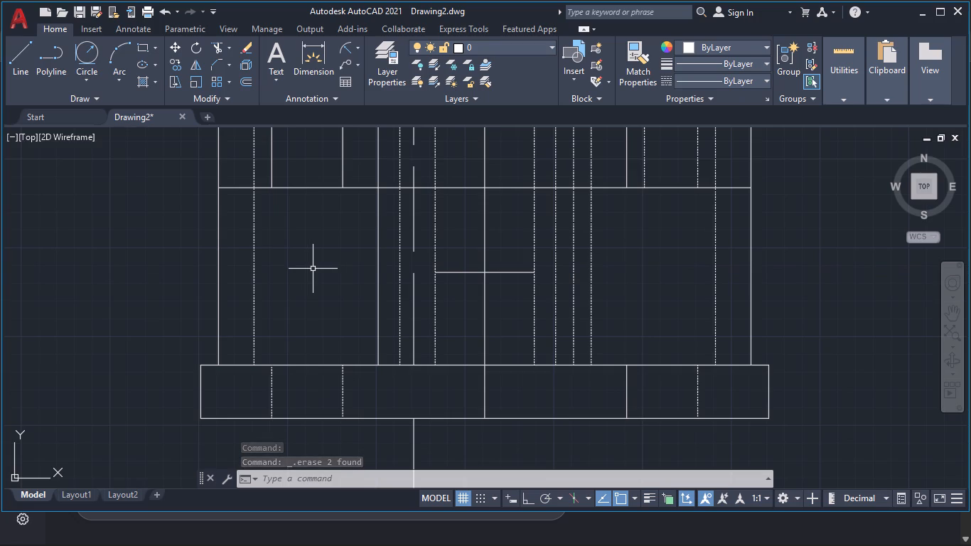
# Match the dashed hidden-line properties onto the long-dash vertical line, its piece below the strip, and the short horizontal segment.
pyautogui.write('ma')
pyautogui.press('Return')
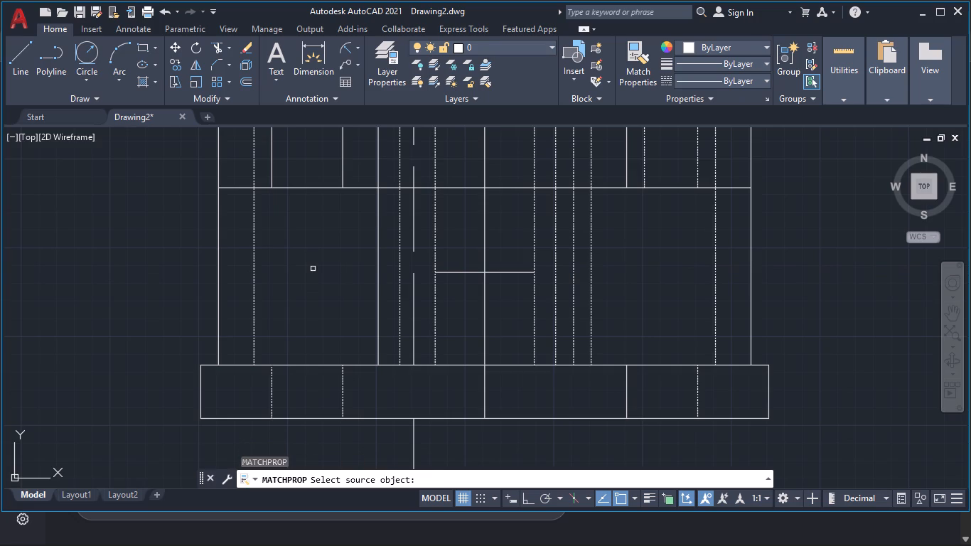
pyautogui.click(400, 314)
pyautogui.click(414, 314)
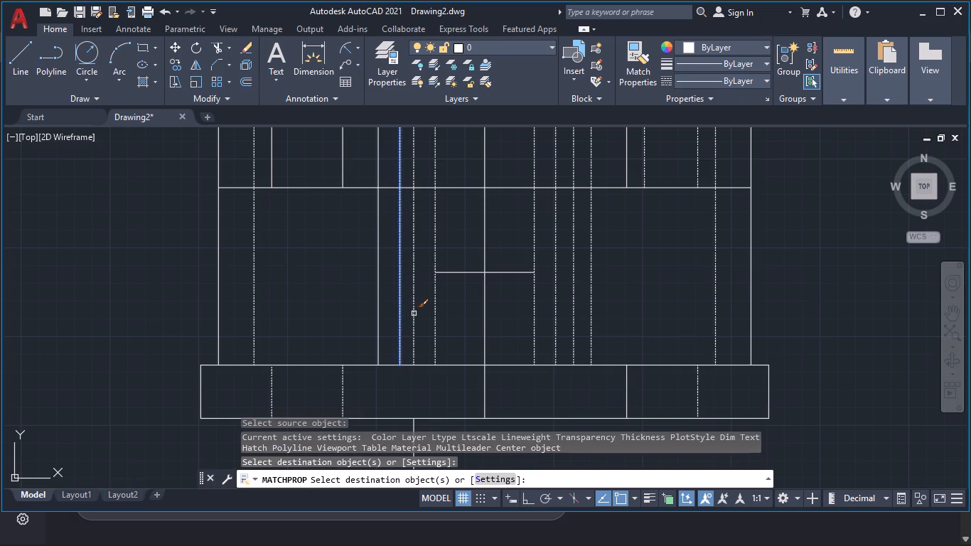
pyautogui.click(456, 273)
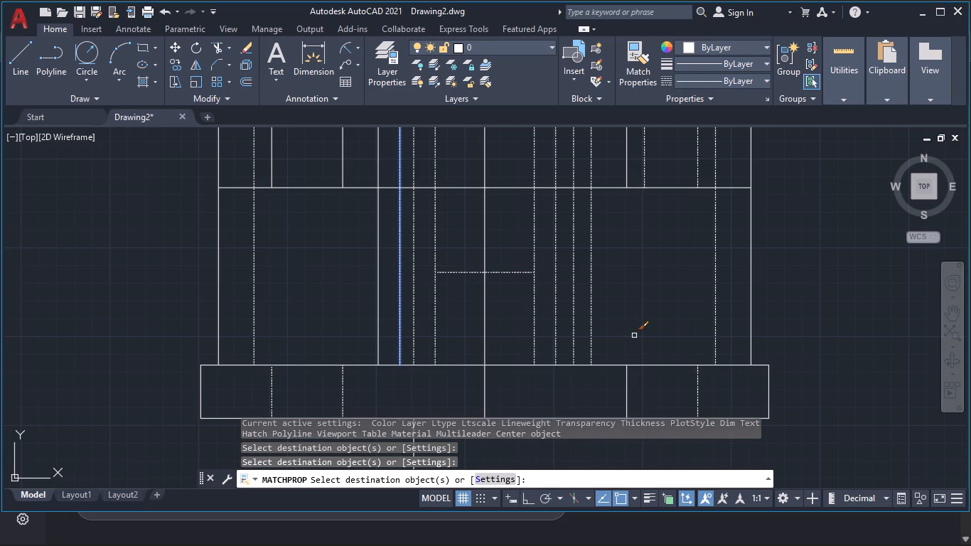
pyautogui.click(498, 404)
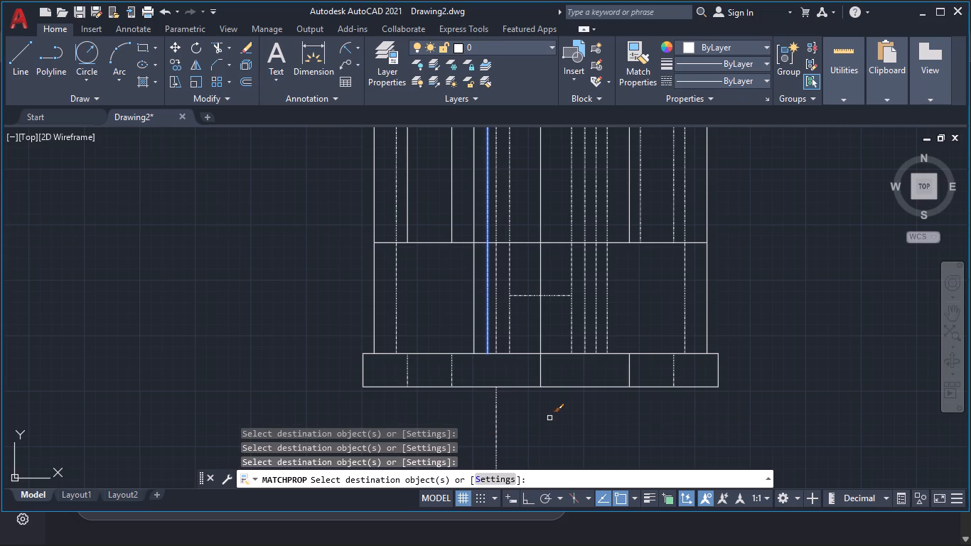
pyautogui.press('Return')
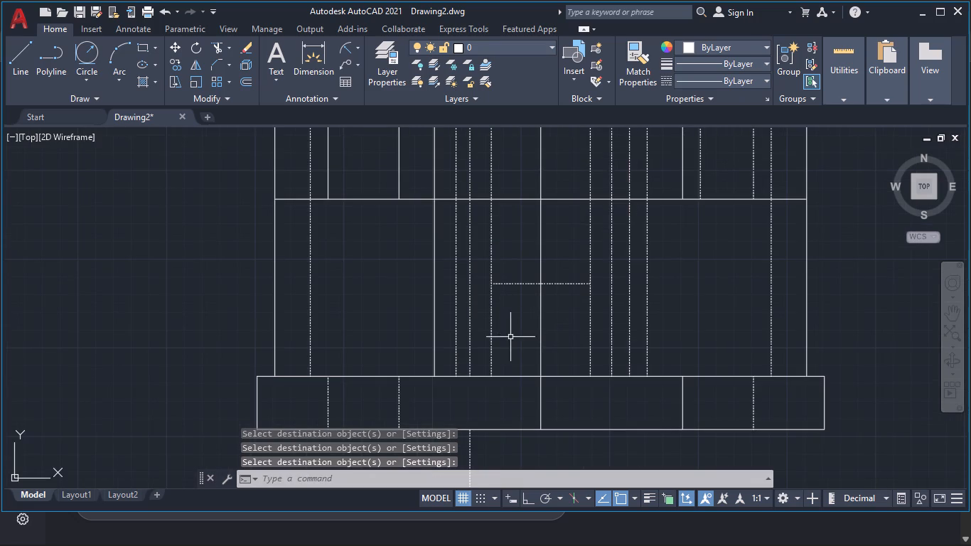
# Trim the two innermost dashed vertical lines between the short horizontal segment and the bottom strip.
pyautogui.write('tr')
pyautogui.press('Return')
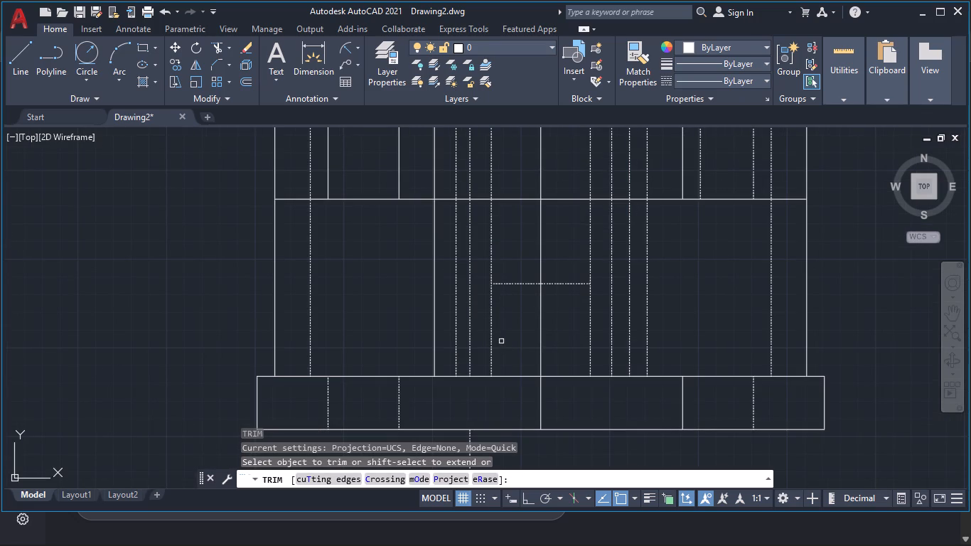
pyautogui.click(491, 336)
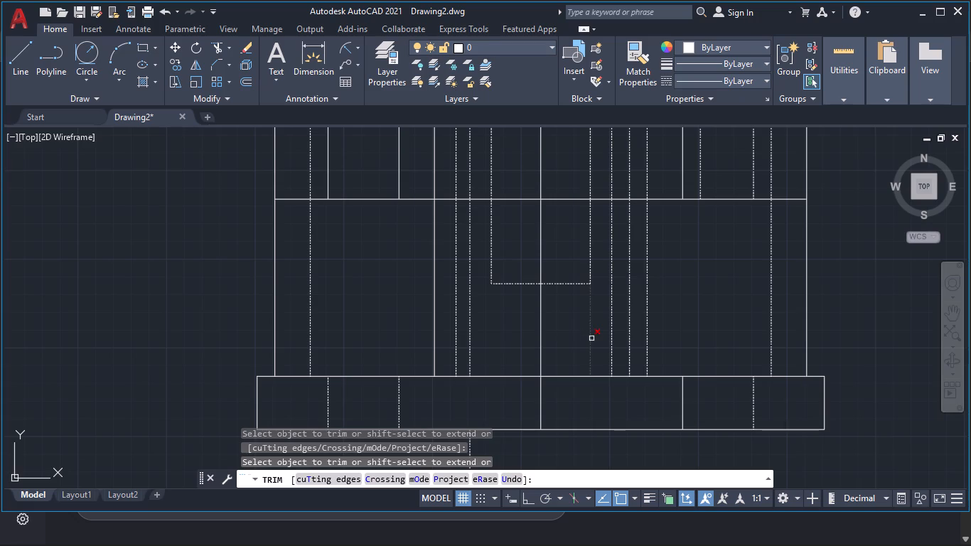
pyautogui.click(591, 338)
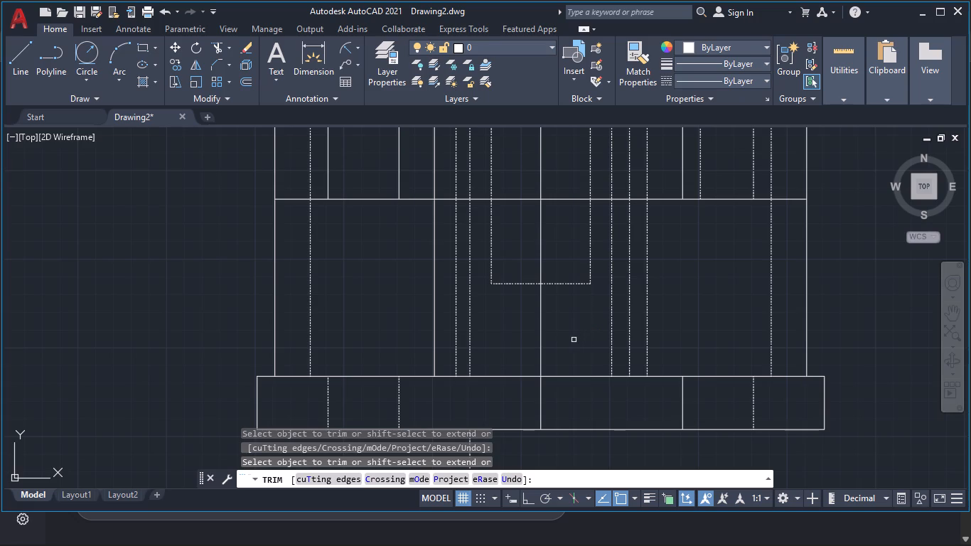
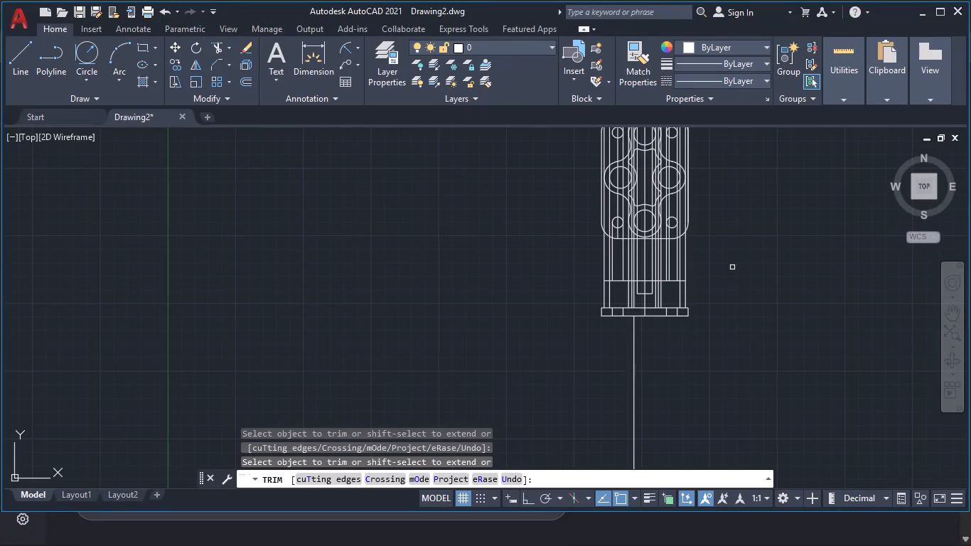
# Trim away the projection lines between the plate and the lower view, plus the leftover vertical line below the strip.
pyautogui.moveTo(729, 267); pyautogui.dragTo(719, 265)
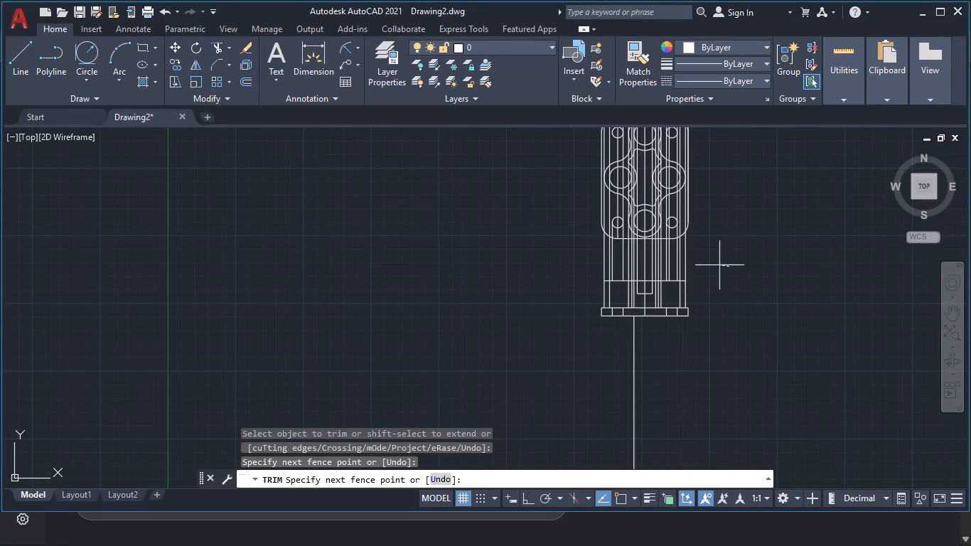
pyautogui.moveTo(719, 265); pyautogui.dragTo(587, 269)
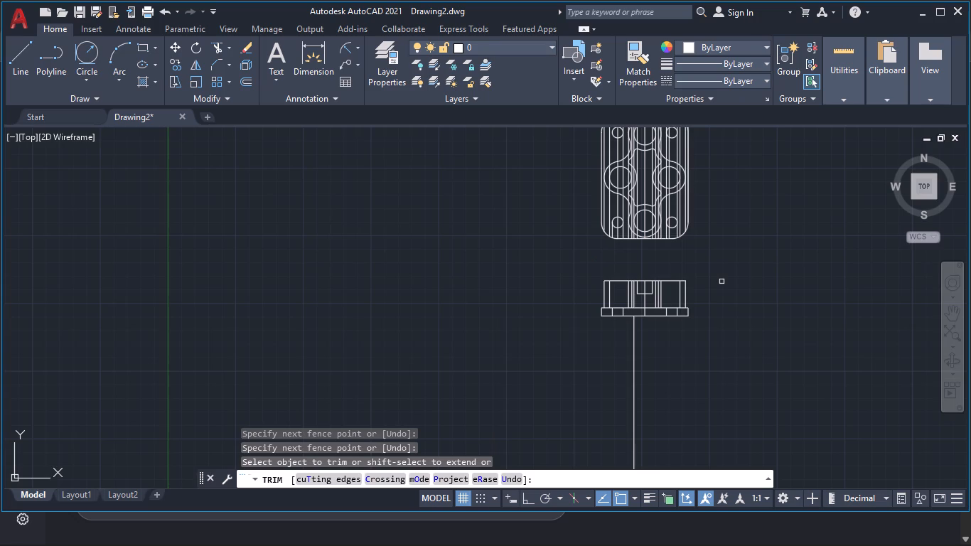
pyautogui.click(692, 398)
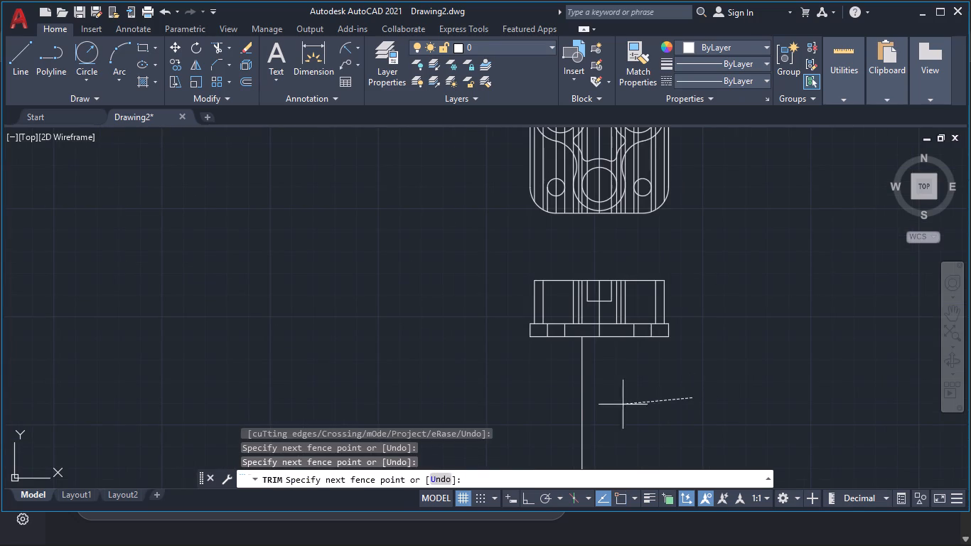
pyautogui.click(404, 421)
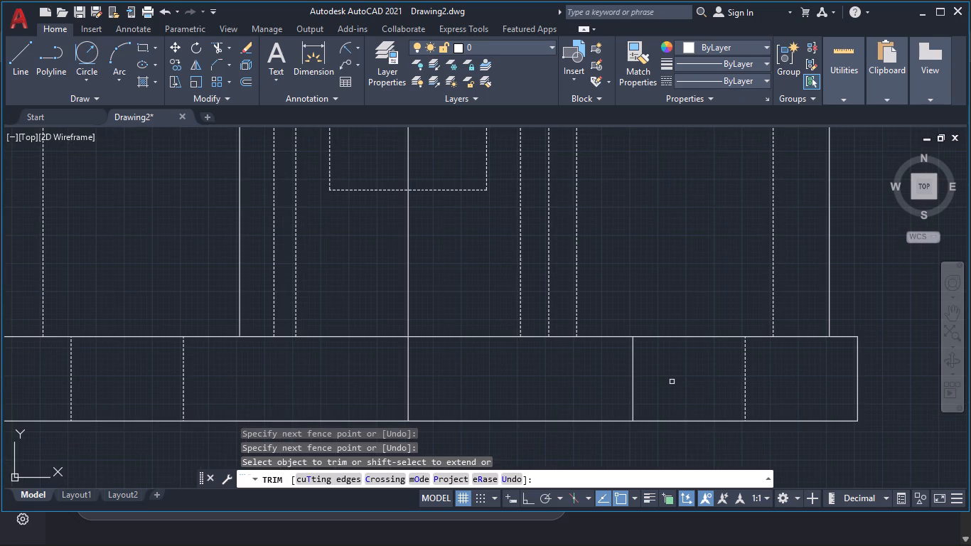
pyautogui.press('Escape')
# Match the dashed hidden-line properties from the strip's rightmost dashed line onto the solid vertical line beside it.
pyautogui.write('ma')
pyautogui.press('Return')
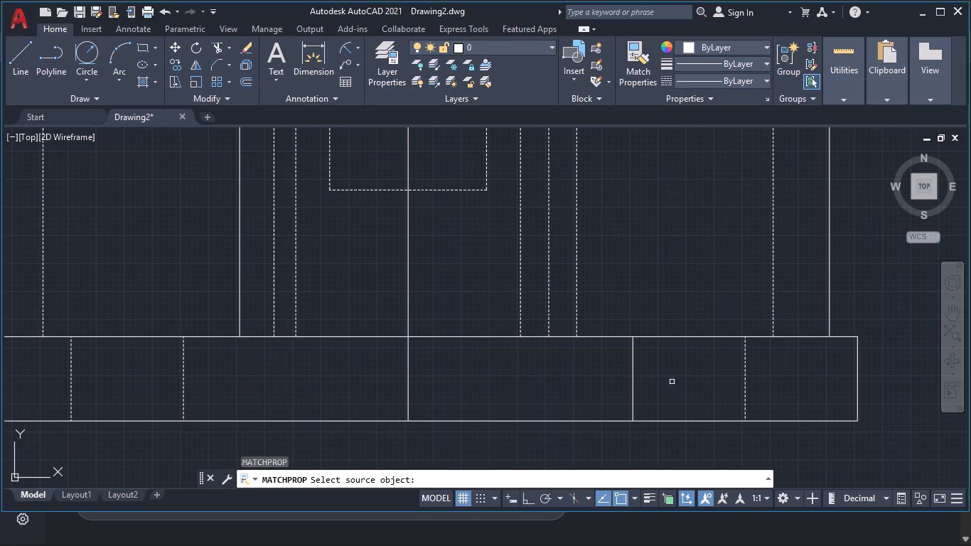
pyautogui.click(743, 386)
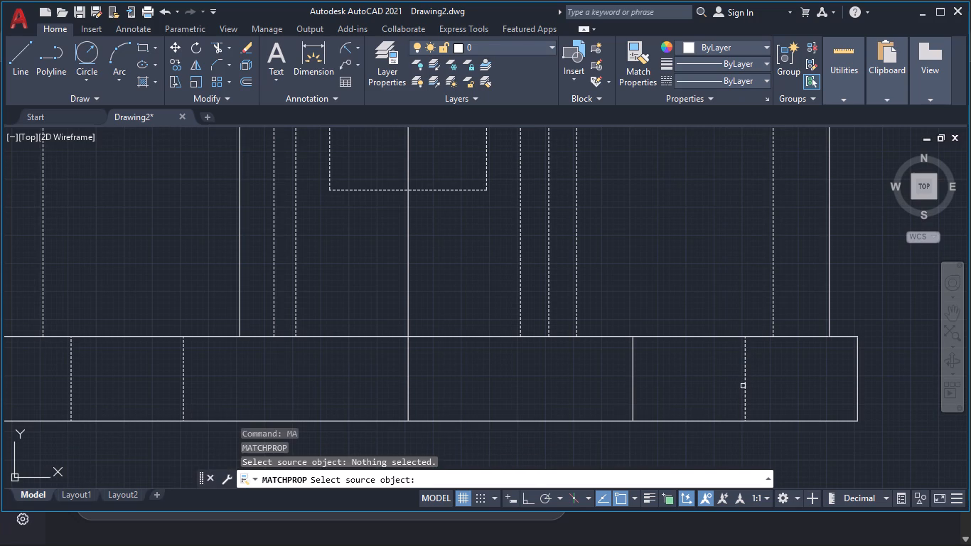
pyautogui.click(744, 386)
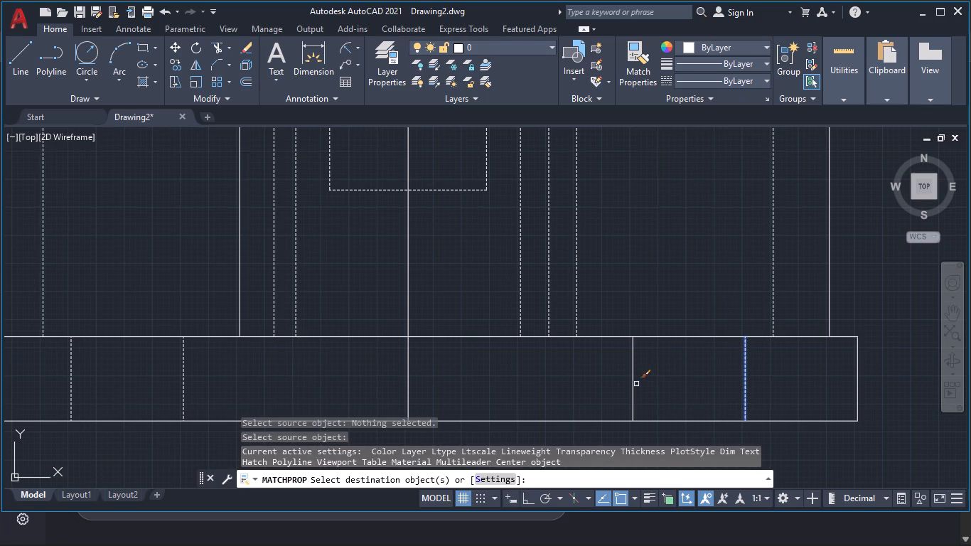
pyautogui.click(631, 384)
pyautogui.click(638, 384)
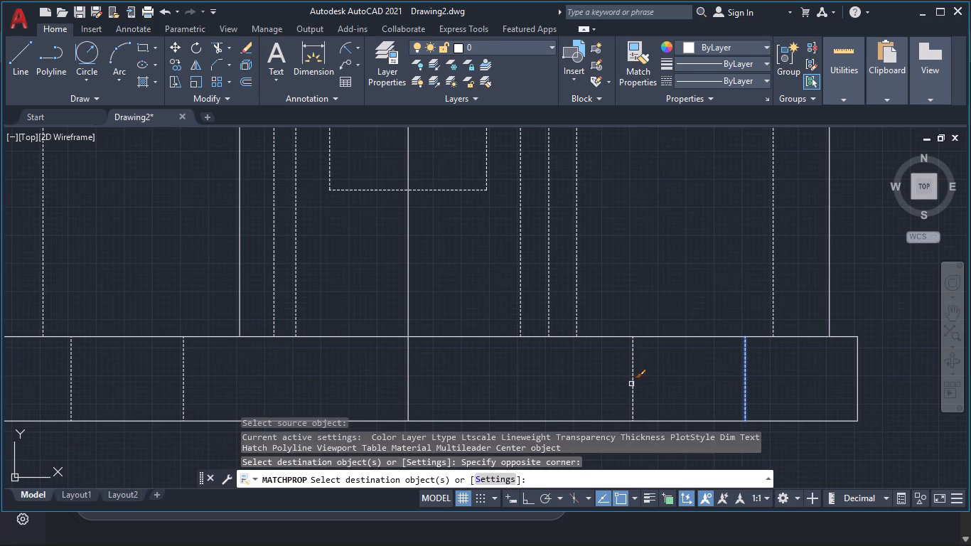
pyautogui.click(631, 384)
pyautogui.press('Return')
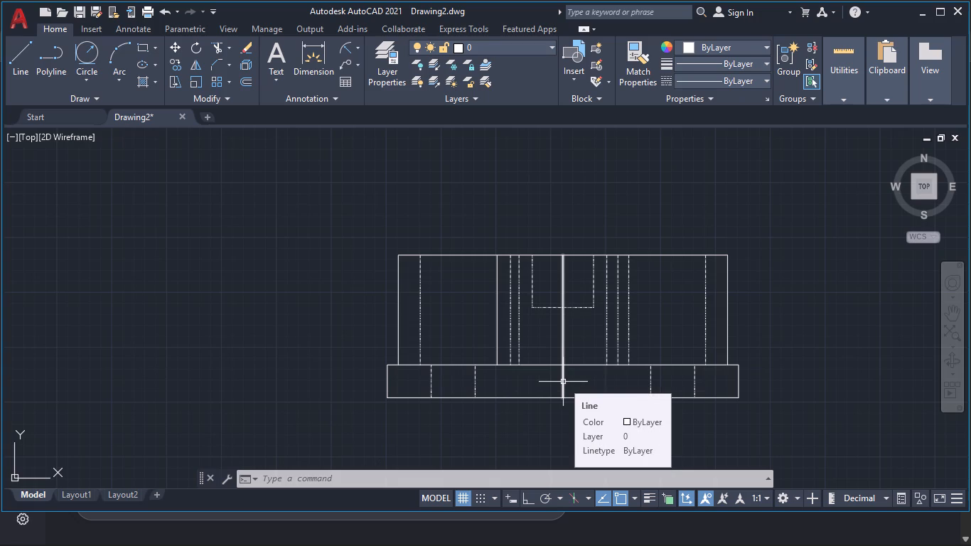
# Erase the solid vertical center line of the lower view.
pyautogui.click(563, 382)
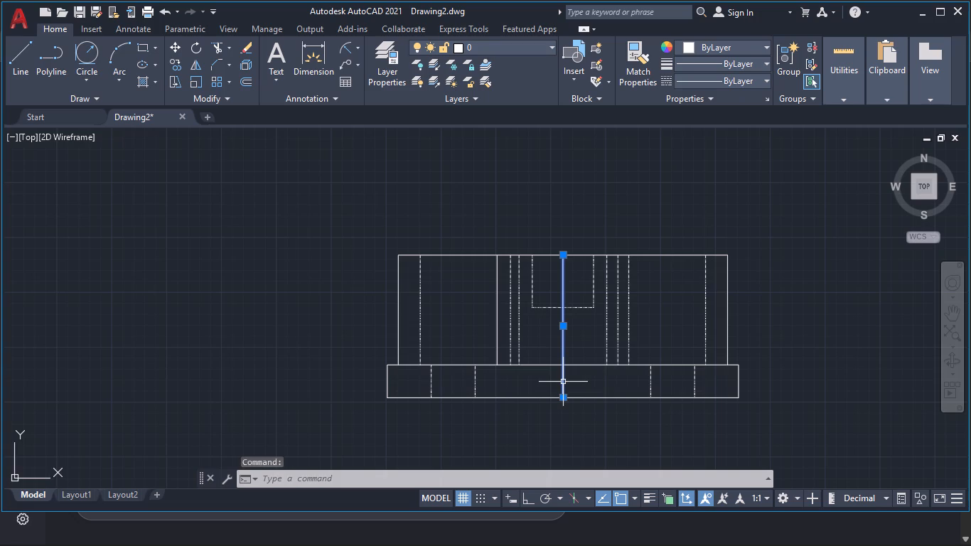
pyautogui.press('Delete')
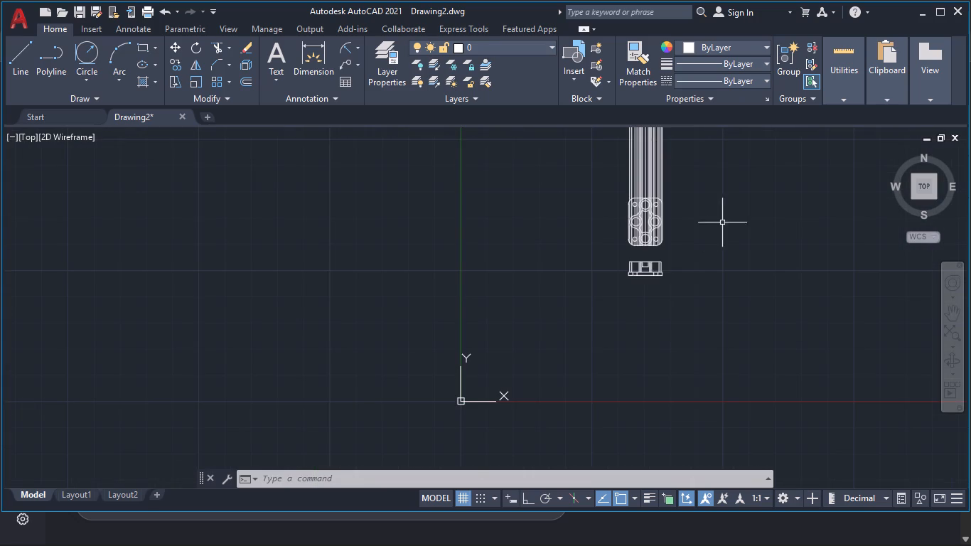
# Erase the remaining projection lines through and above the plate, including the short leftover piece beside the lower-left small hole.
pyautogui.click(746, 186)
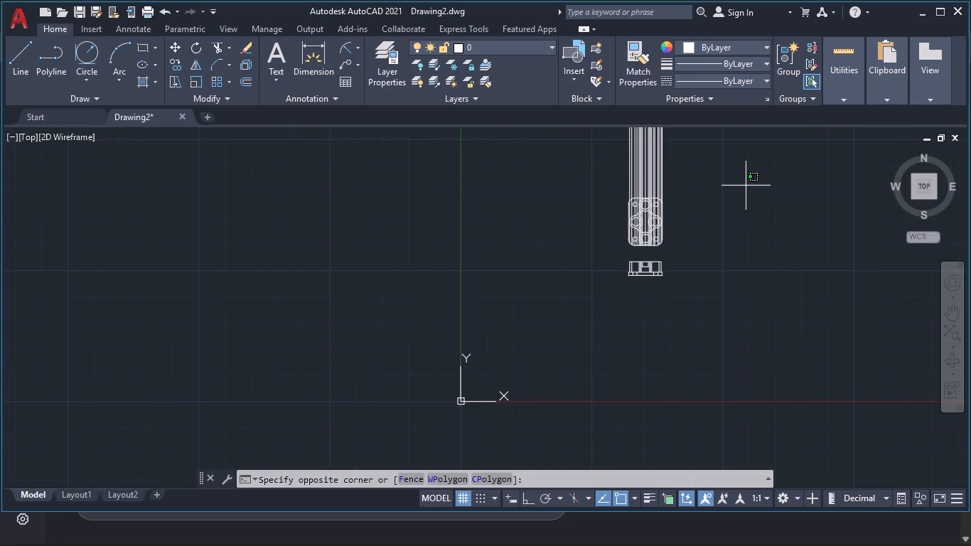
pyautogui.click(549, 161)
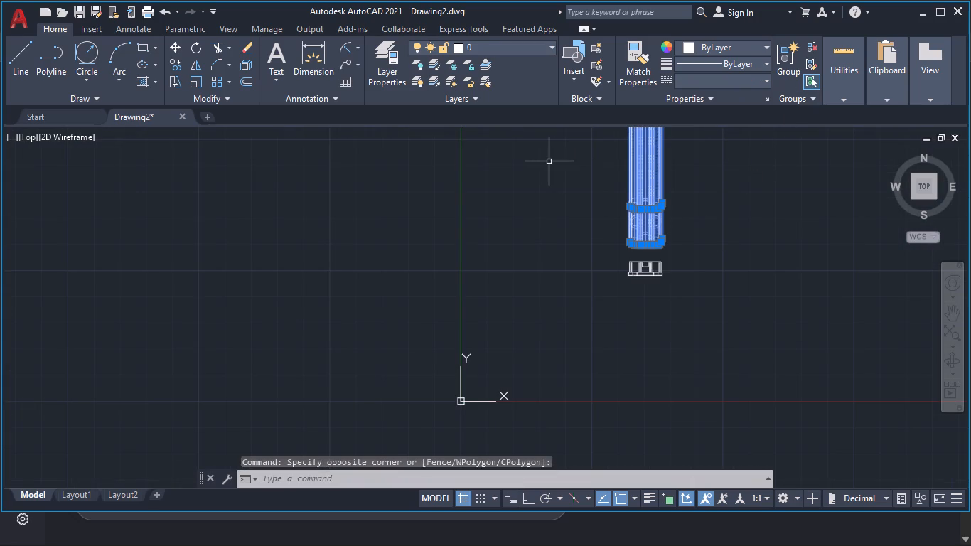
pyautogui.press('Delete')
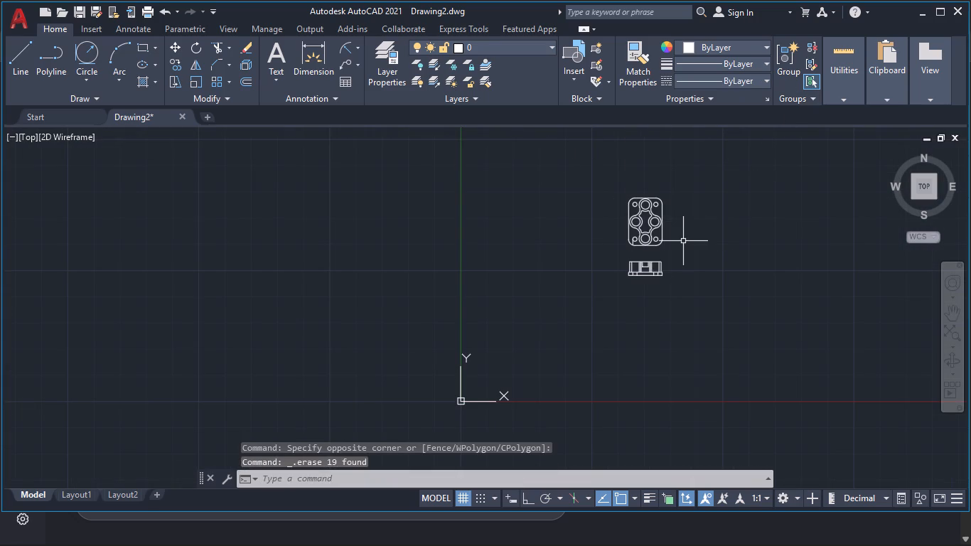
pyautogui.click(491, 232)
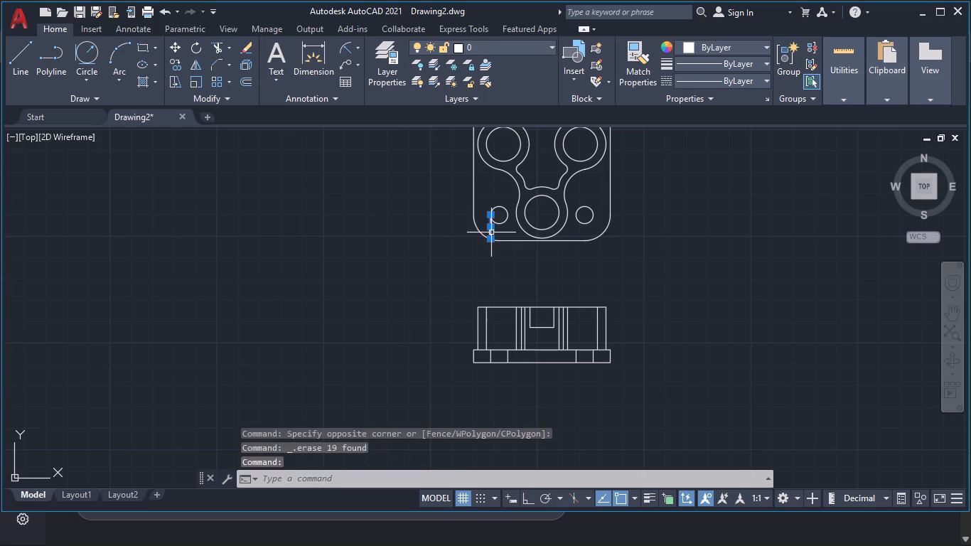
pyautogui.press('Delete')
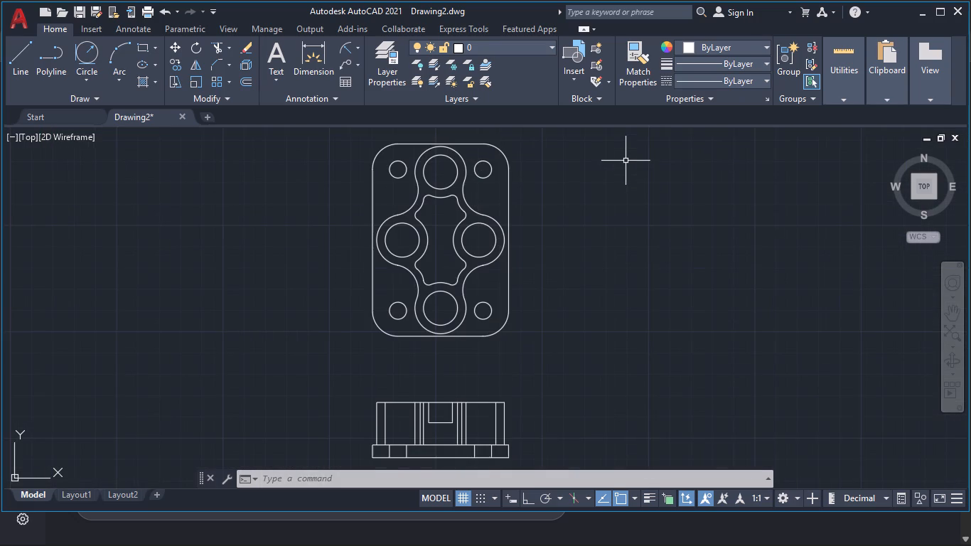
# Dimension the plate's overall height between its top and bottom edges, placing the dimension line to the right of the plate.
pyautogui.click(307, 47)
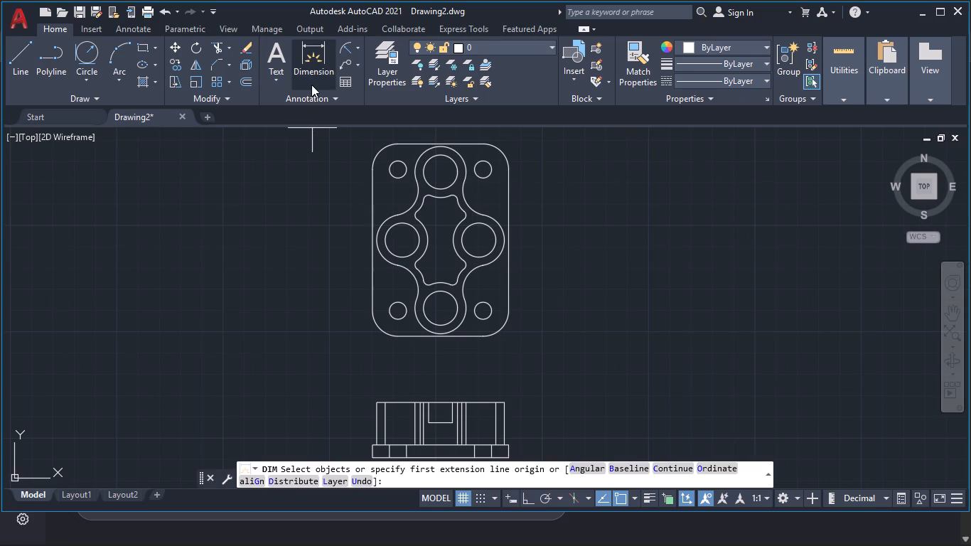
pyautogui.click(485, 143)
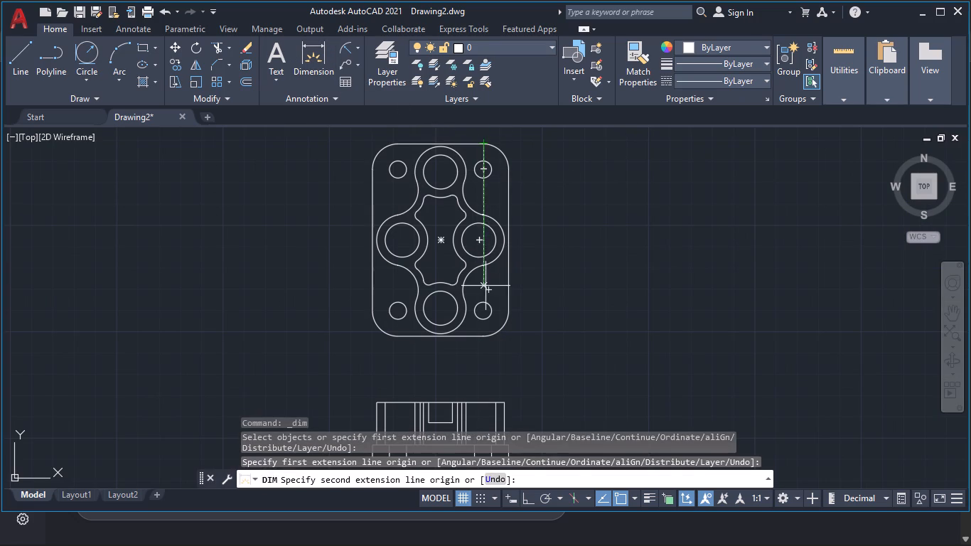
pyautogui.click(484, 336)
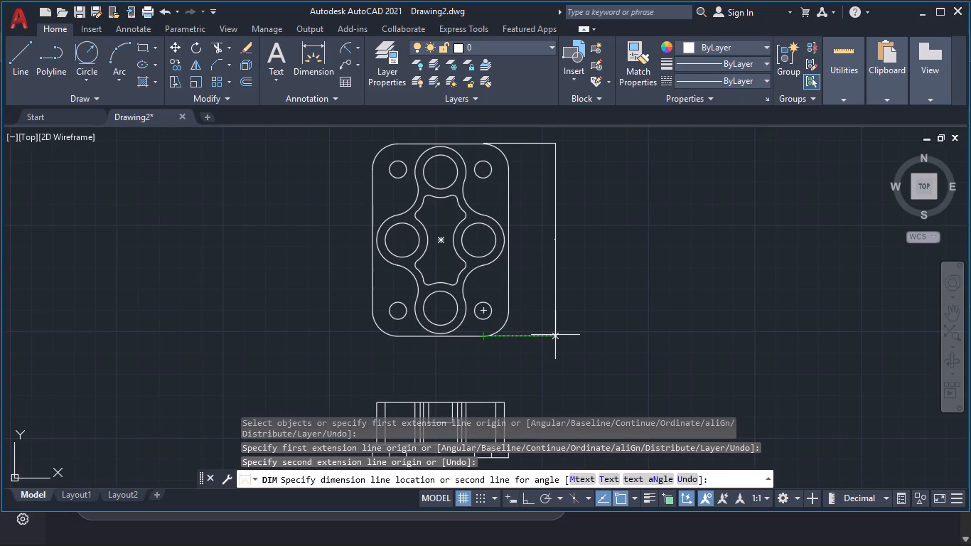
pyautogui.click(555, 335)
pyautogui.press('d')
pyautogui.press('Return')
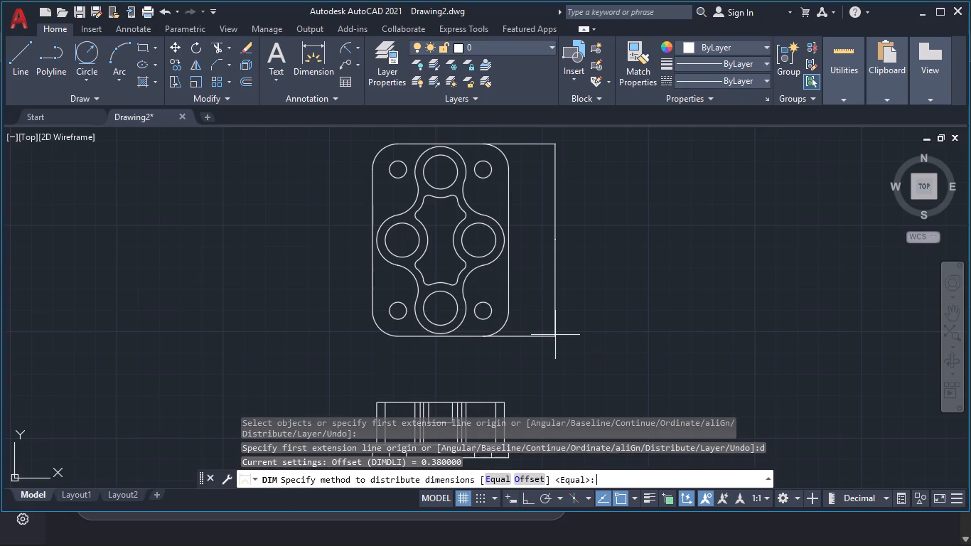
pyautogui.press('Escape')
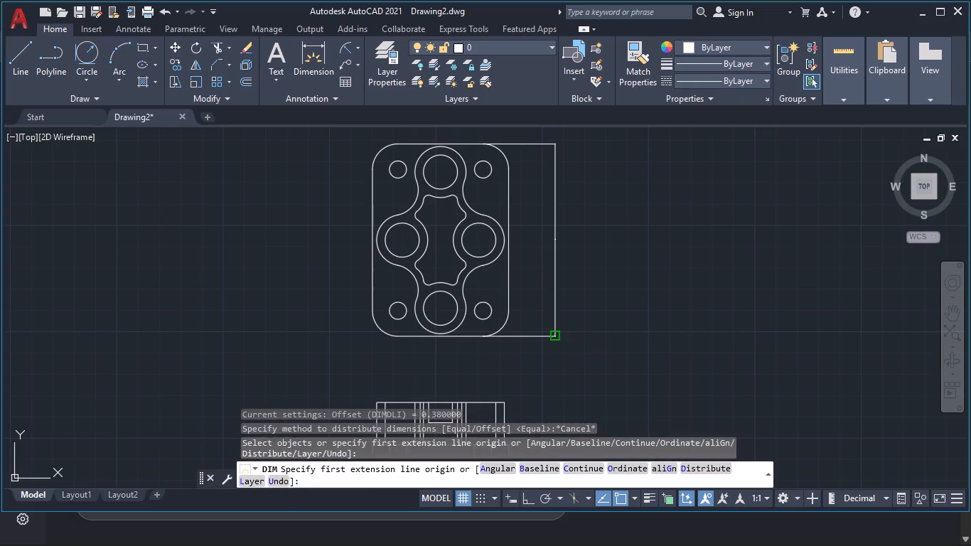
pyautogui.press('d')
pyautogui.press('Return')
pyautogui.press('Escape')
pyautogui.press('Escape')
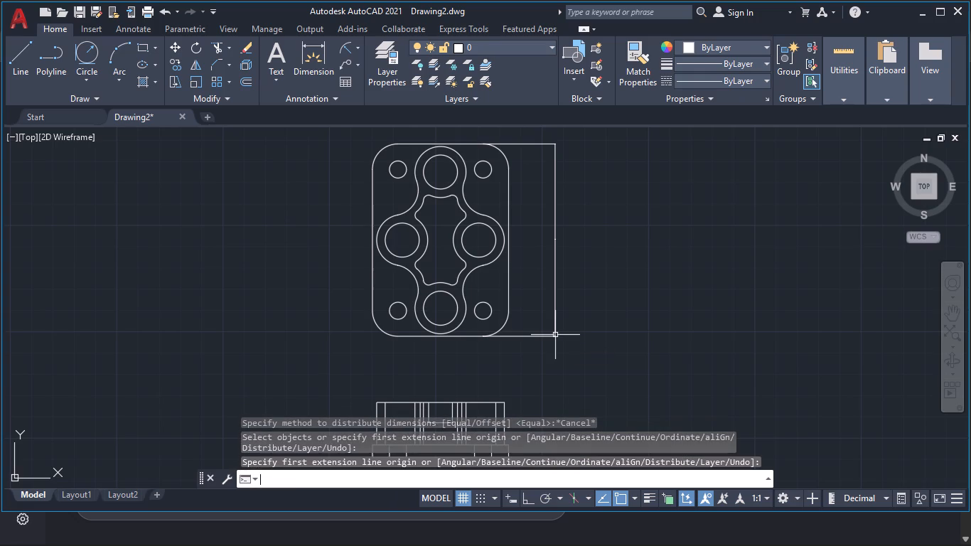
# Modify the Standard dimension style so that its text height is 4.
pyautogui.press('d')
pyautogui.press('Return')
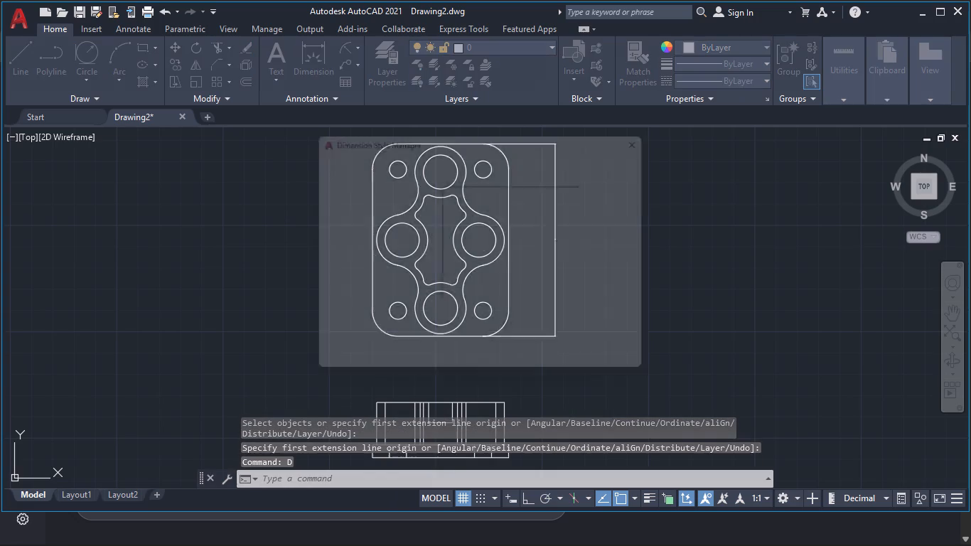
pyautogui.click(639, 226)
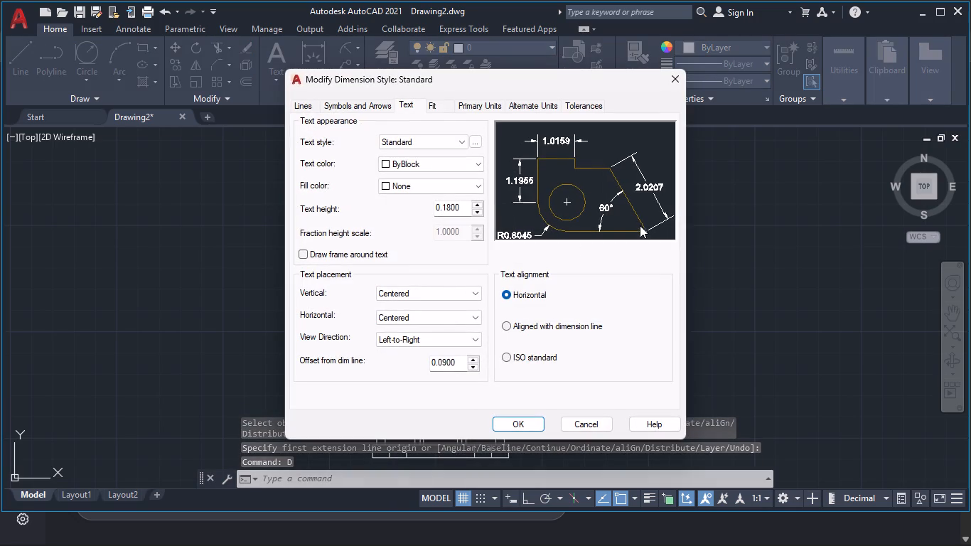
pyautogui.click(461, 210)
pyautogui.press('BackSpace')
pyautogui.press('BackSpace')
pyautogui.press('BackSpace')
pyautogui.press('BackSpace')
pyautogui.press('BackSpace')
pyautogui.press('BackSpace')
pyautogui.press('BackSpace')
pyautogui.press('BackSpace')
pyautogui.press('BackSpace')
pyautogui.press('BackSpace')
pyautogui.press('BackSpace')
pyautogui.press('BackSpace')
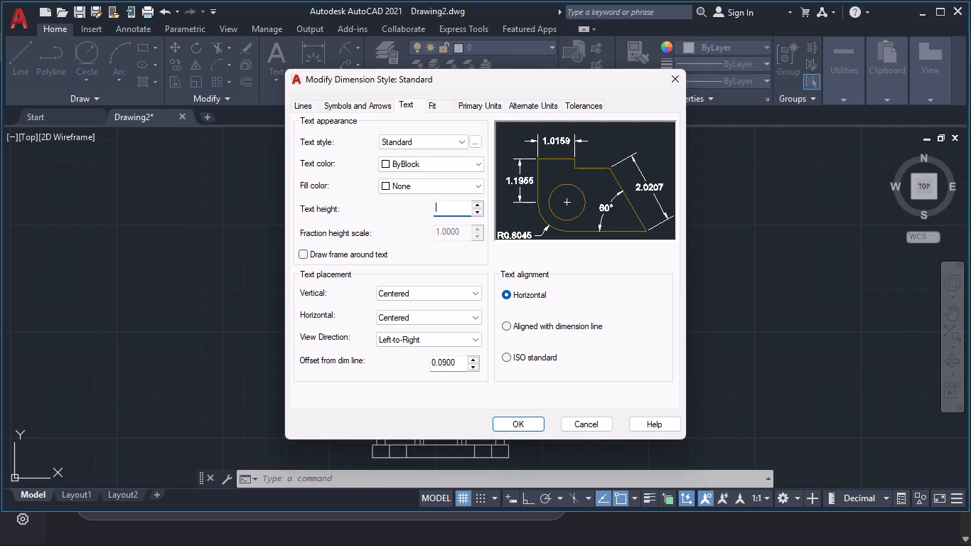
pyautogui.press('4')
pyautogui.press('Return')
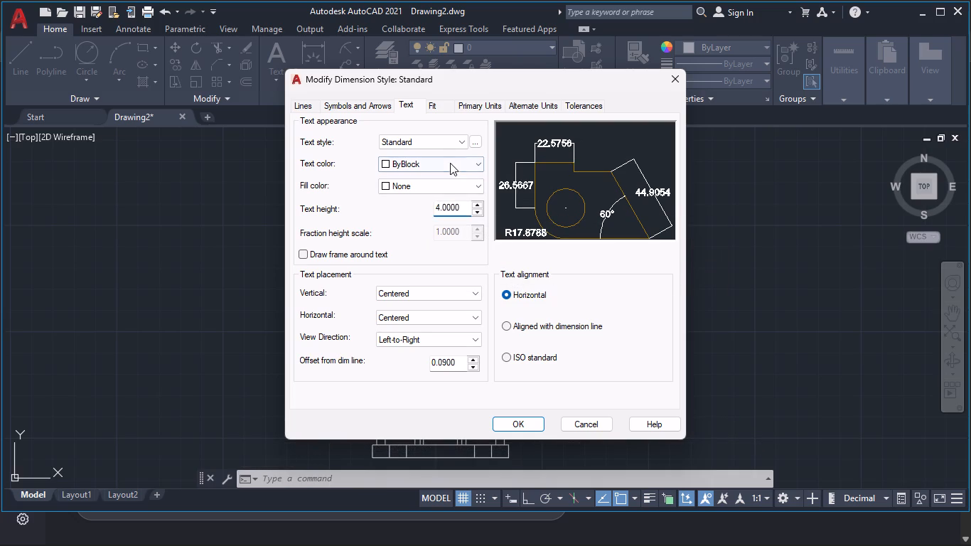
# Set the Standard dimension style's arrow size to 3.5, make the style current and close the Dimension Style Manager.
pyautogui.click(370, 104)
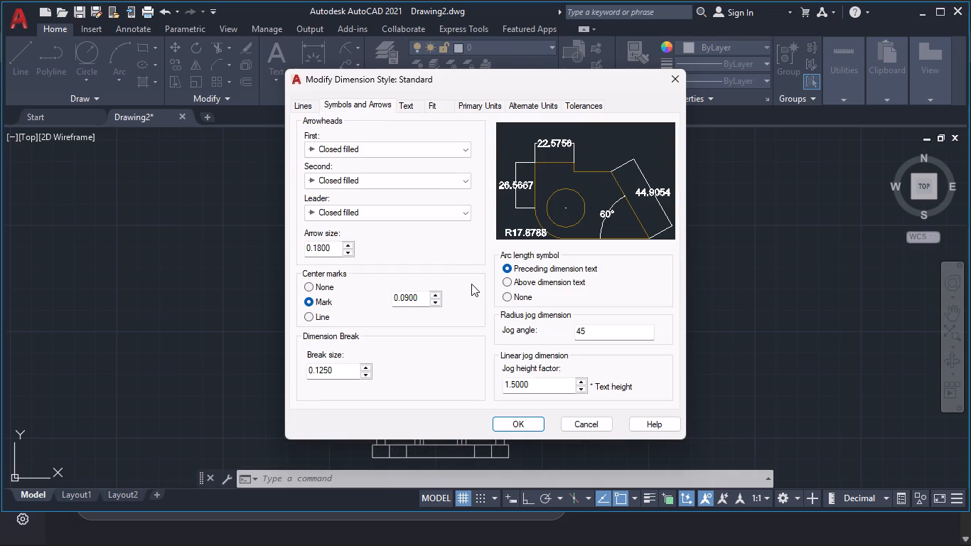
pyautogui.click(332, 249)
pyautogui.press('BackSpace')
pyautogui.press('BackSpace')
pyautogui.press('BackSpace')
pyautogui.press('BackSpace')
pyautogui.press('BackSpace')
pyautogui.press('BackSpace')
pyautogui.press('BackSpace')
pyautogui.press('BackSpace')
pyautogui.press('BackSpace')
pyautogui.press('BackSpace')
pyautogui.press('BackSpace')
pyautogui.press('BackSpace')
pyautogui.press('BackSpace')
pyautogui.press('BackSpace')
pyautogui.press('BackSpace')
pyautogui.write('3.5')
pyautogui.press('Return')
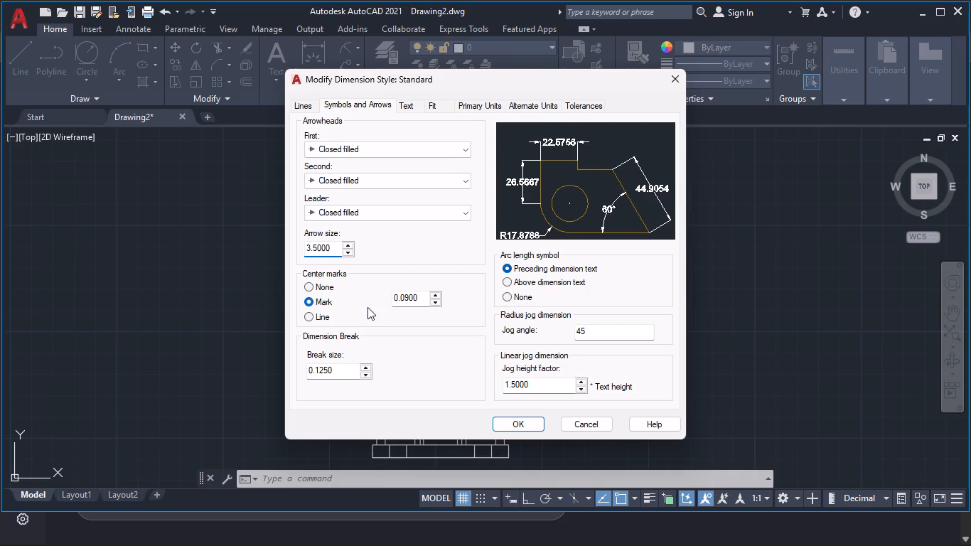
pyautogui.click(513, 418)
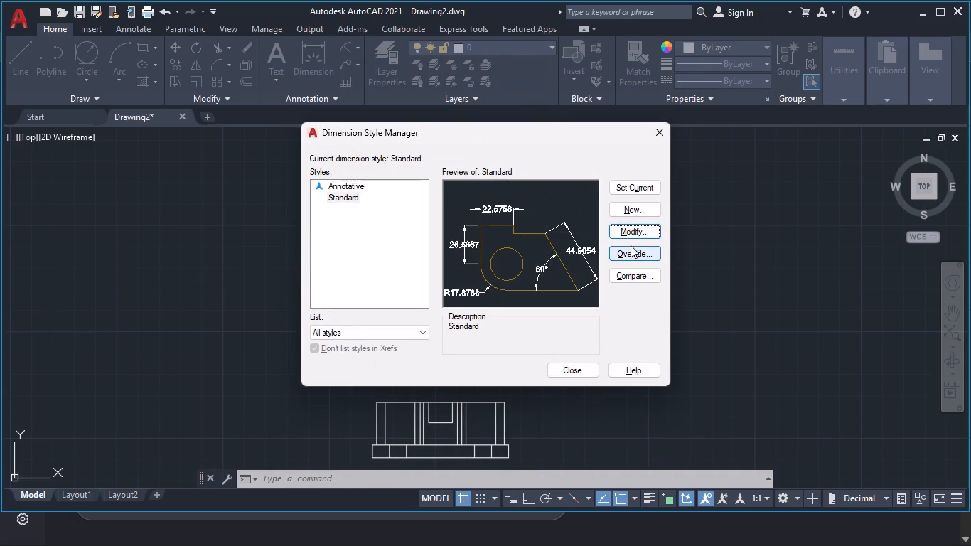
pyautogui.click(644, 183)
pyautogui.click(704, 192)
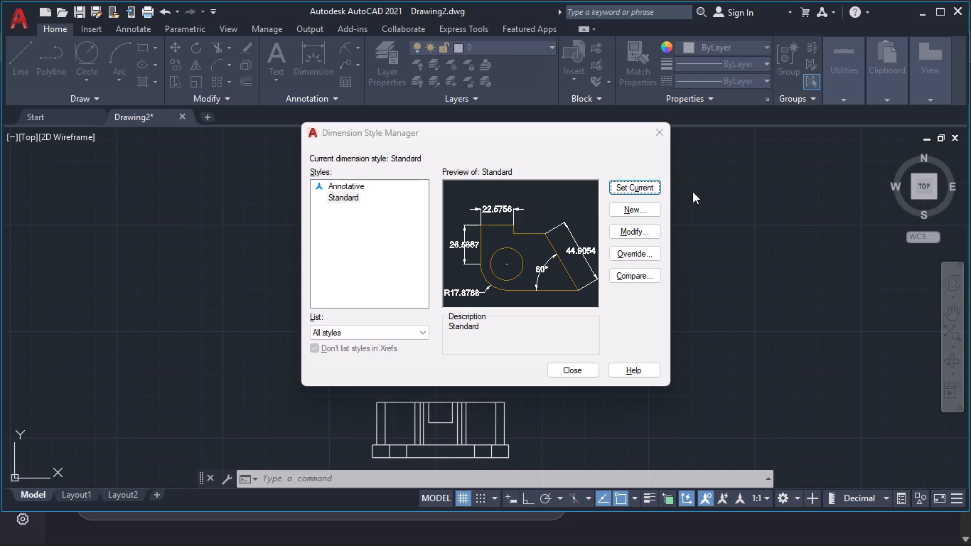
pyautogui.click(577, 372)
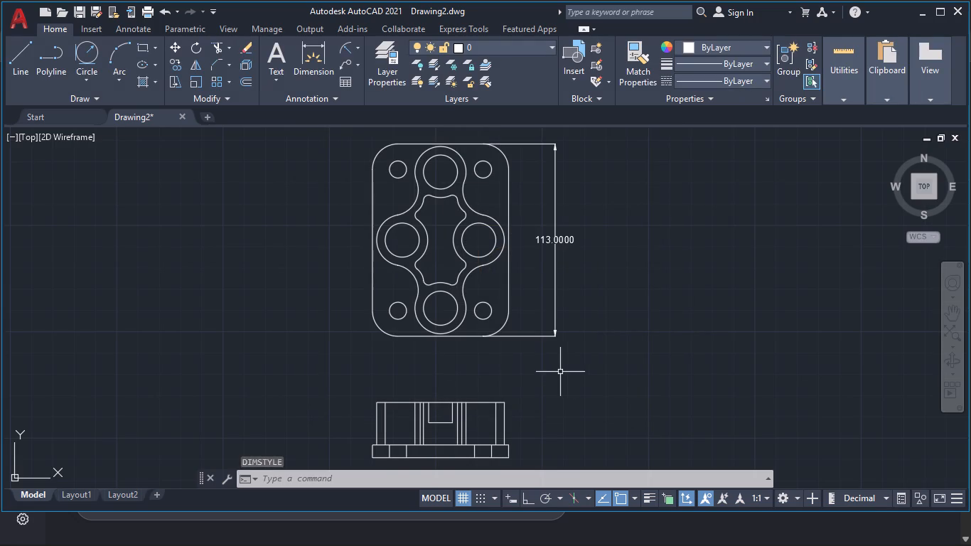
# Dimension the horizontal centre-to-centre distance between the two lower small holes, placing the dimension line just below the plate.
pyautogui.click(312, 70)
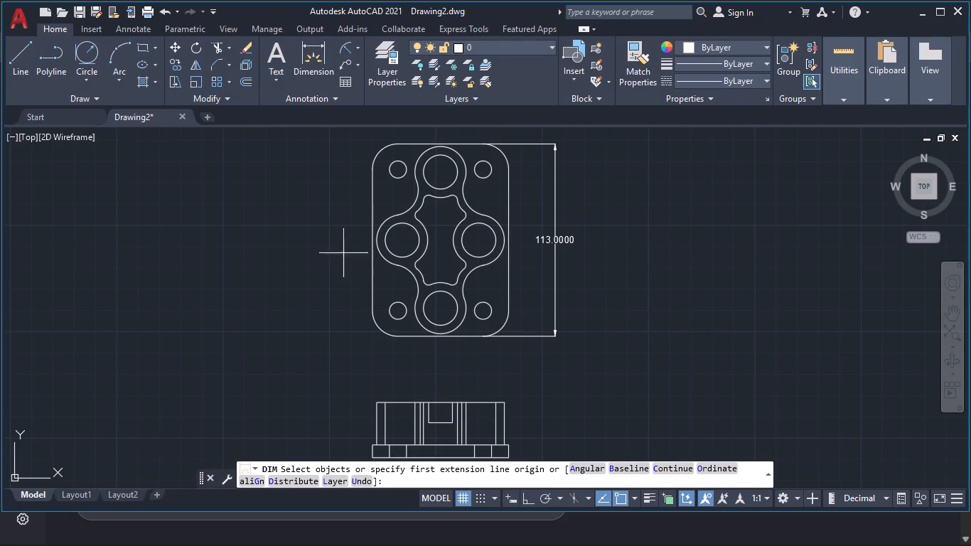
pyautogui.click(401, 313)
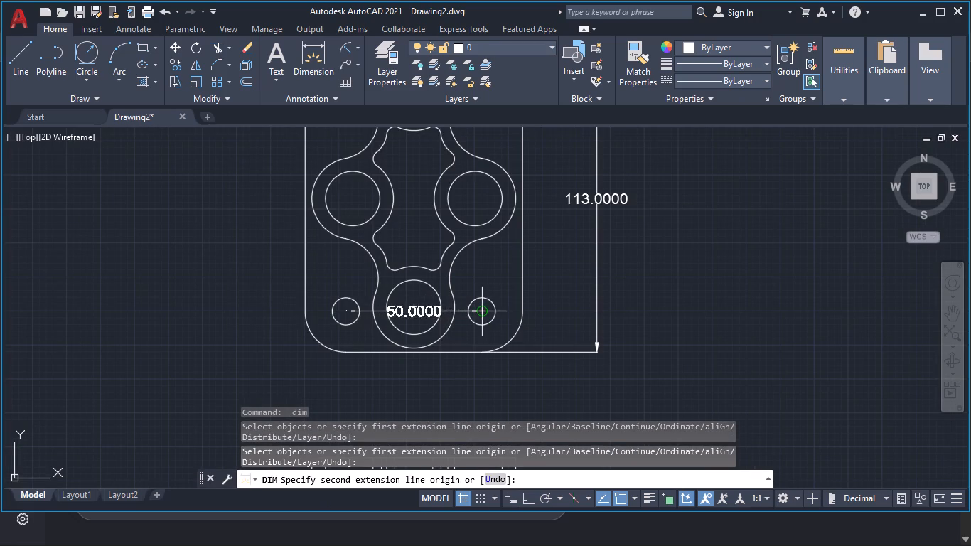
pyautogui.click(484, 312)
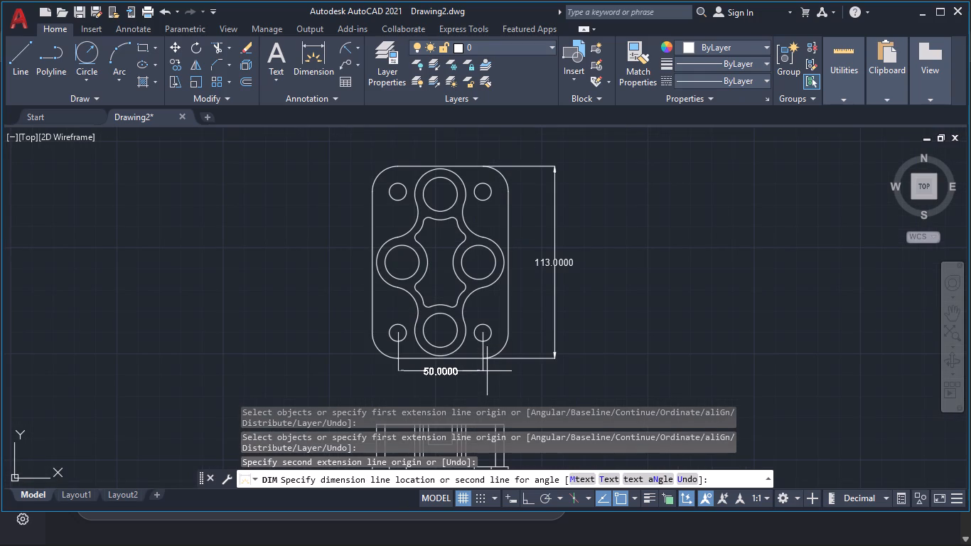
pyautogui.click(487, 371)
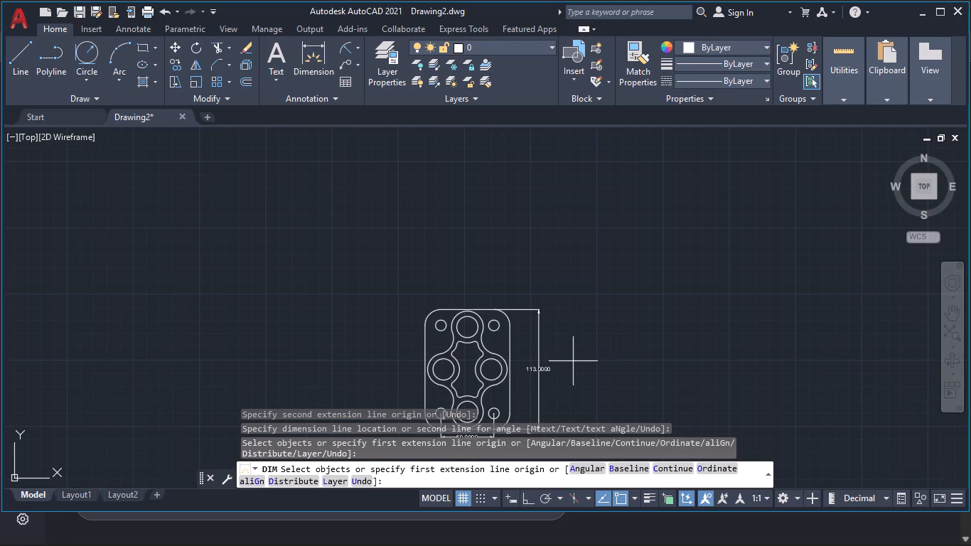
# Dimension the horizontal centre-to-centre distance between the left and right large holes, placing the dimension line above the plate.
pyautogui.click(440, 369)
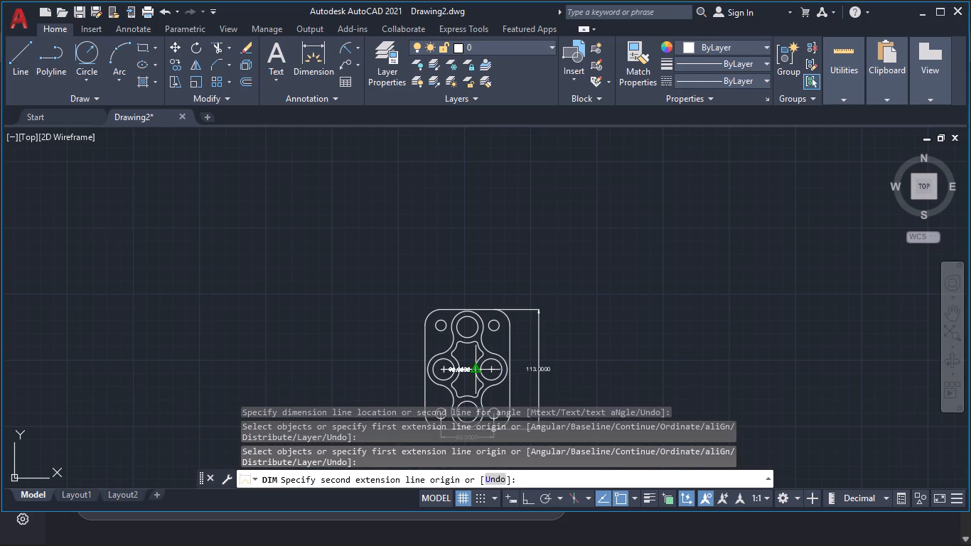
pyautogui.click(490, 370)
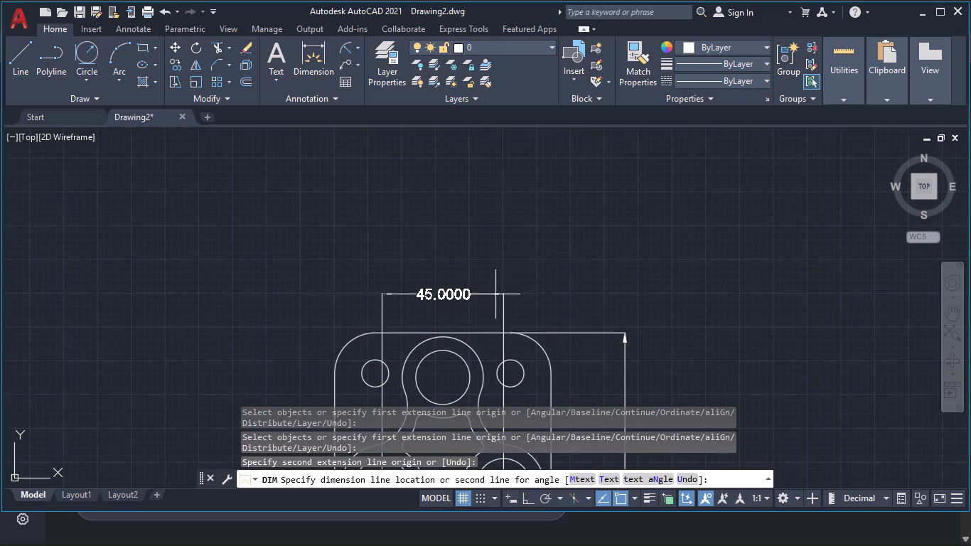
pyautogui.click(501, 294)
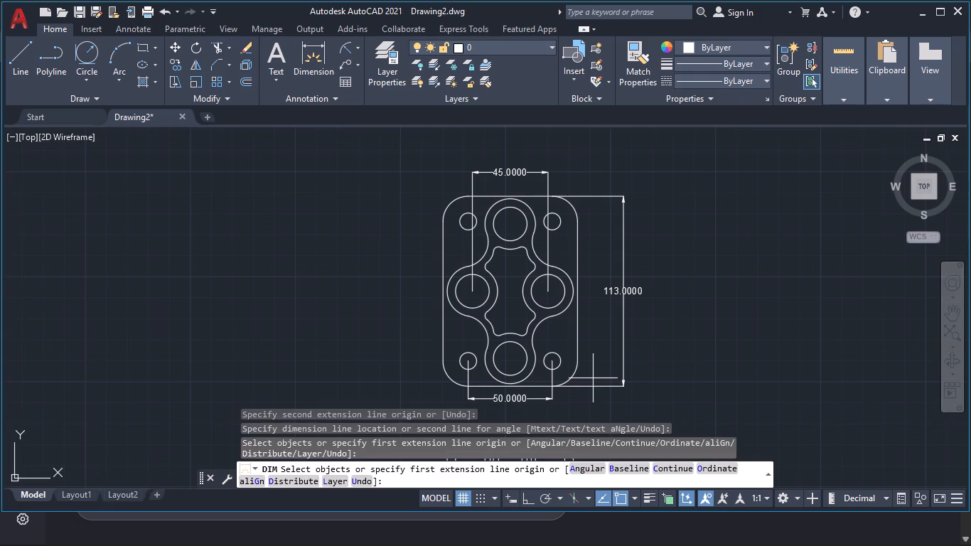
# Dimension the vertical centre-to-centre distance between the two right-hand small holes, placing it between the plate and the overall height dimension.
pyautogui.click(552, 225)
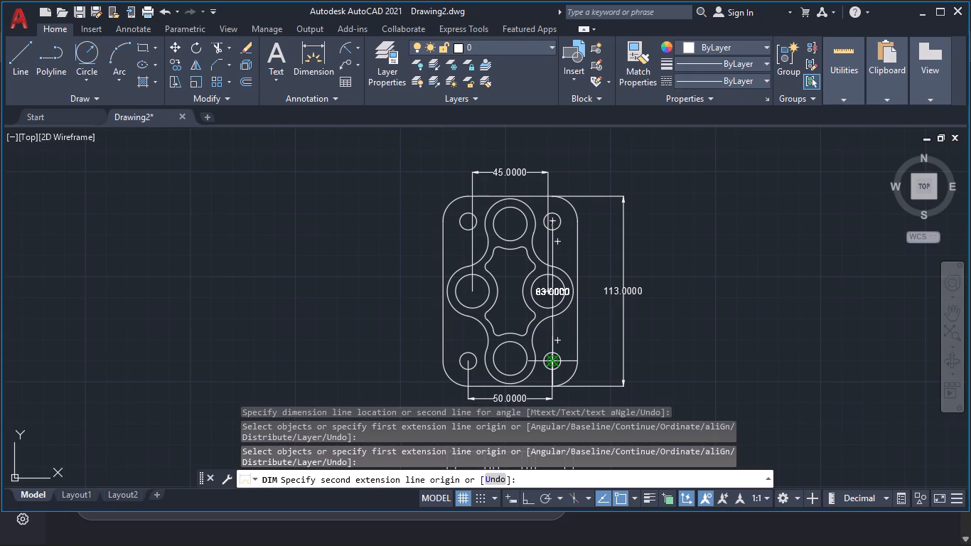
pyautogui.click(553, 364)
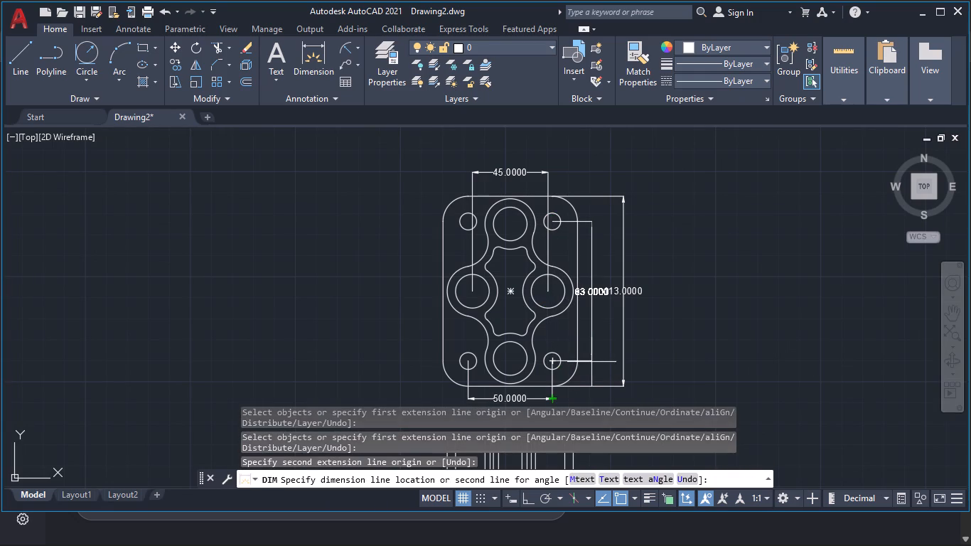
pyautogui.click(597, 361)
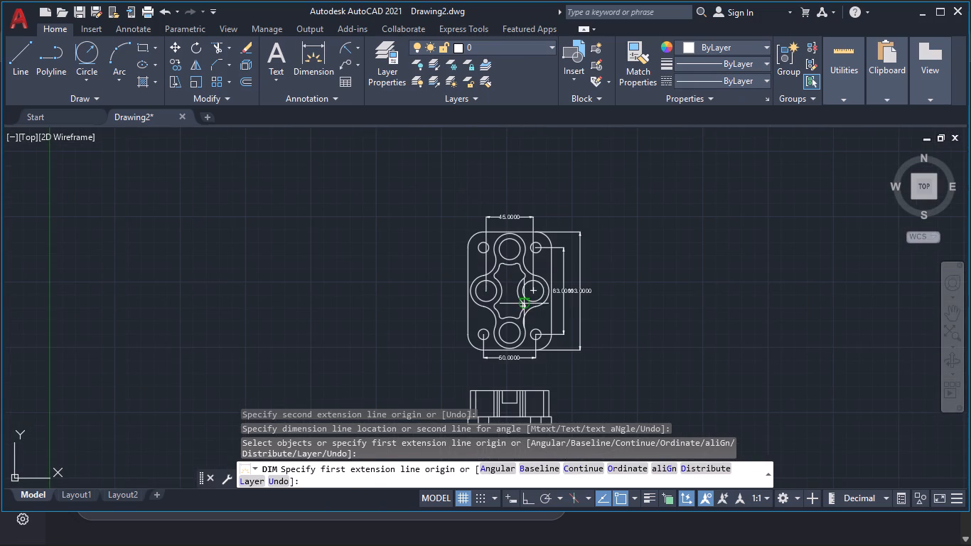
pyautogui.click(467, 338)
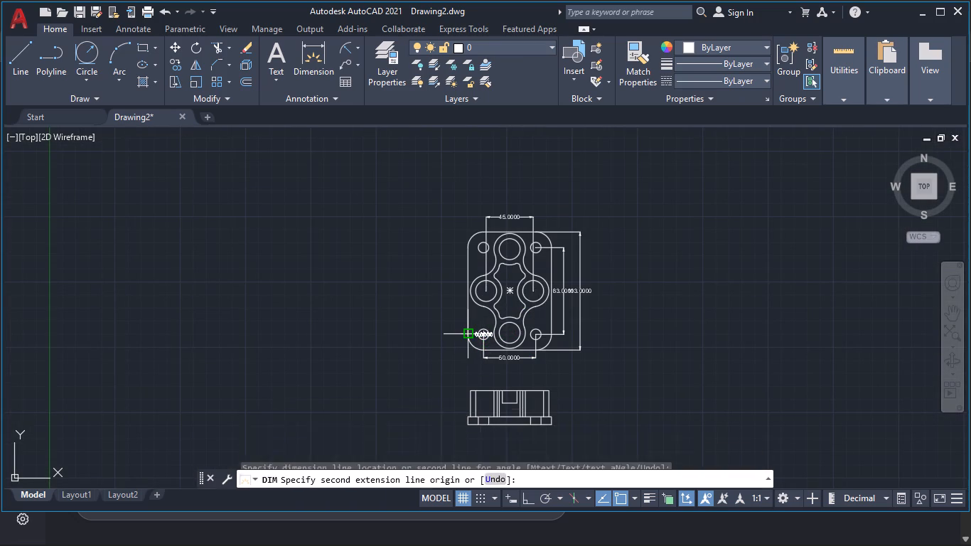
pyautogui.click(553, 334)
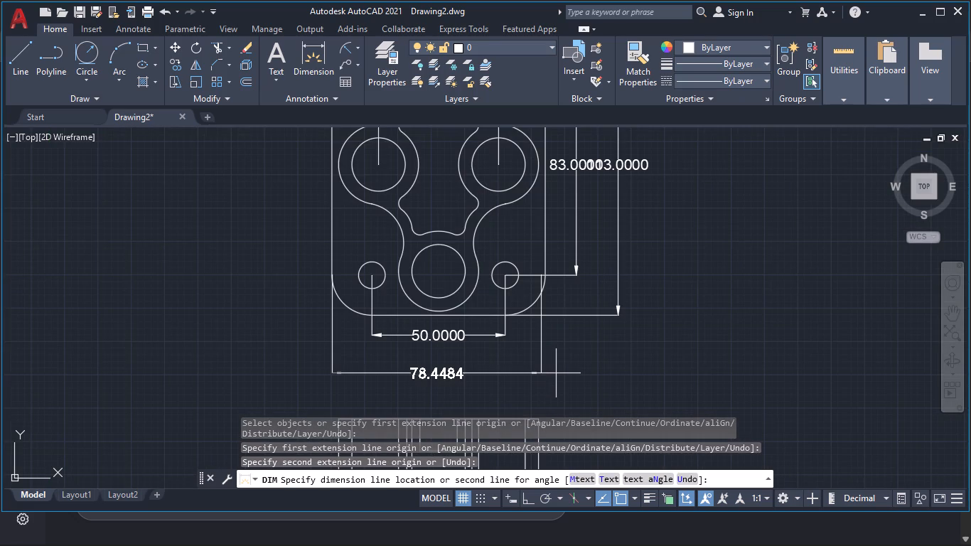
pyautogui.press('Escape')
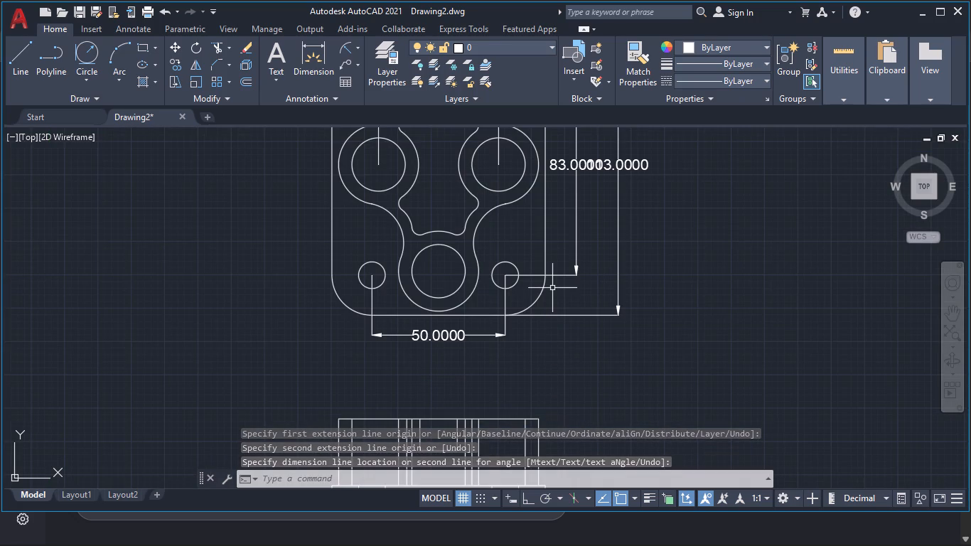
# Dimension the plate's overall width between its left and right edges, placing it below the lower hole-spacing dimension.
pyautogui.press('space')
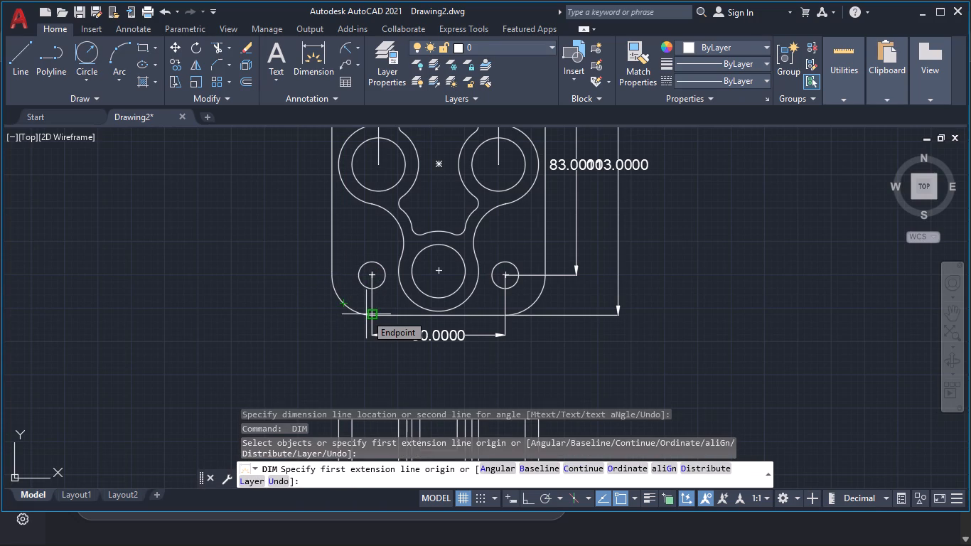
pyautogui.click(331, 277)
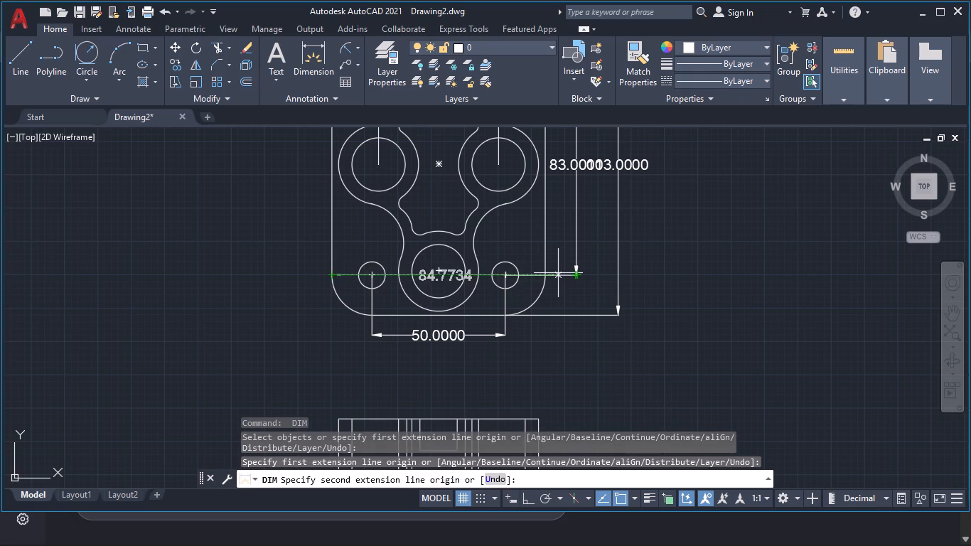
pyautogui.click(544, 274)
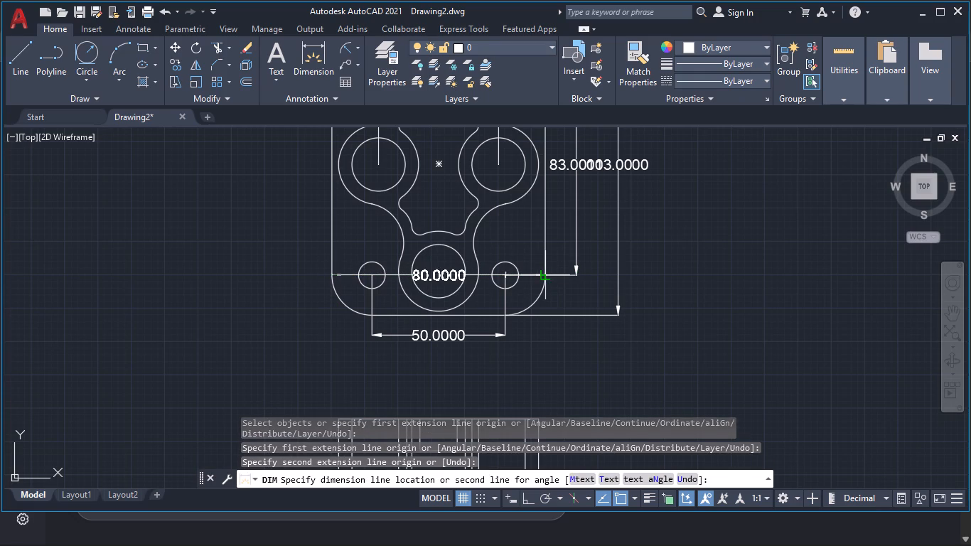
pyautogui.click(557, 362)
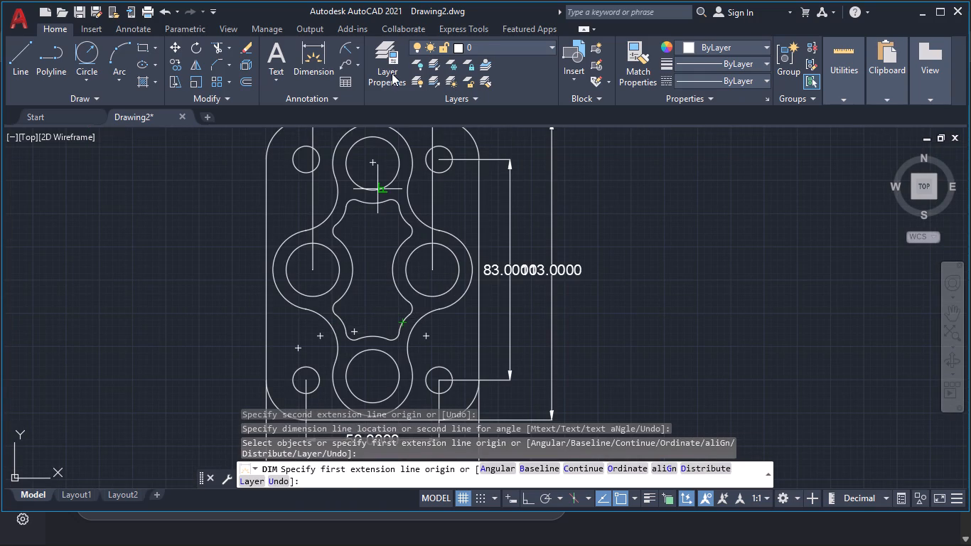
# Add a radius dimension to the lower-right concave arc of the central opening, with its text inside the opening.
pyautogui.click(347, 43)
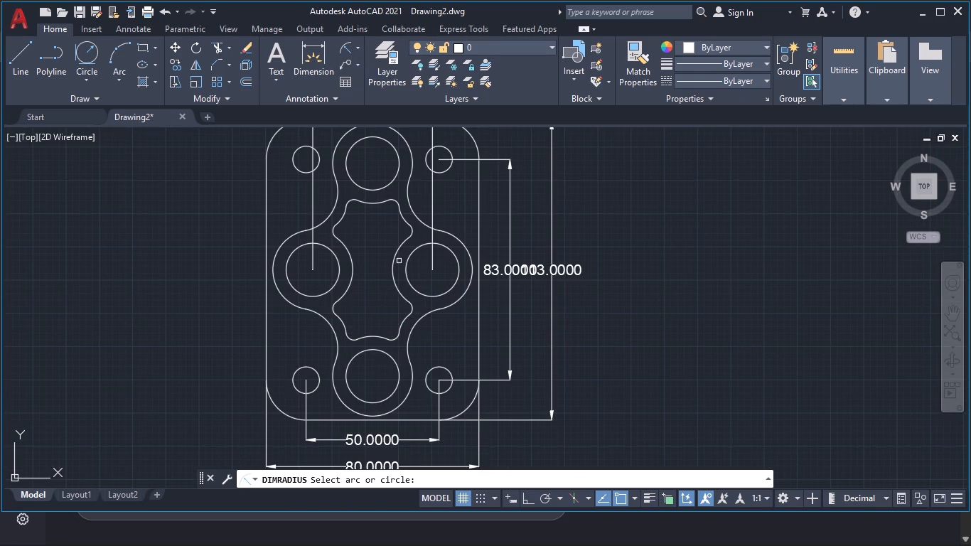
pyautogui.click(402, 321)
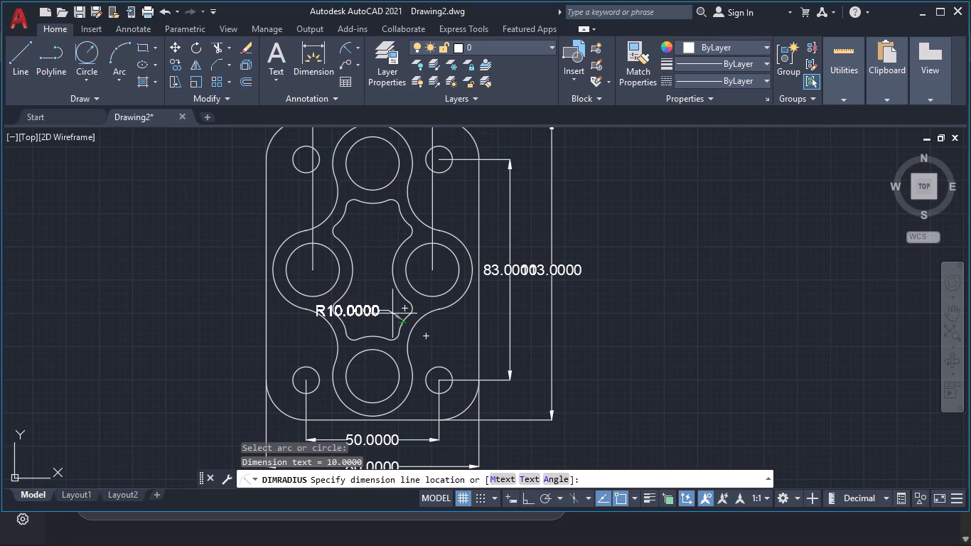
pyautogui.click(392, 314)
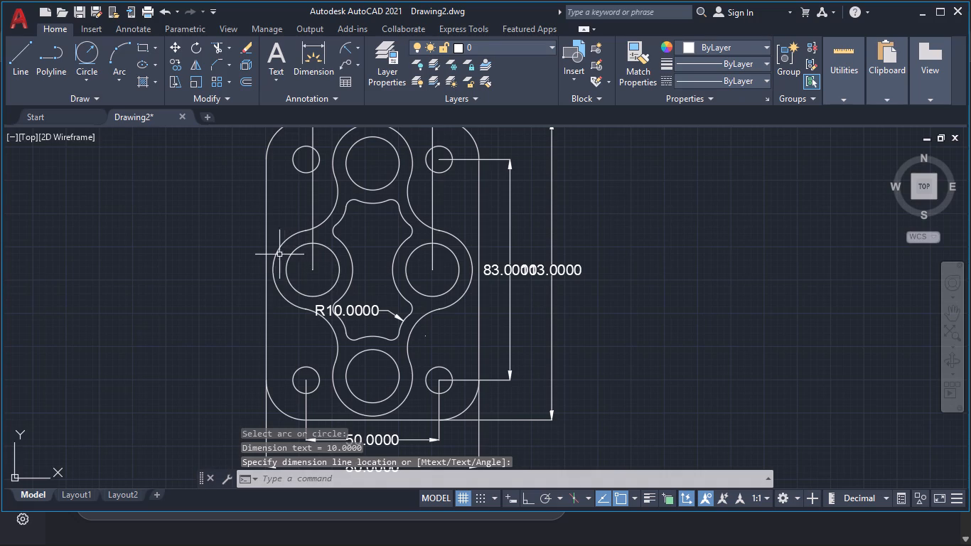
# Add a radius dimension to the outer arc around the left large hole, with its text outside the plate's left edge.
pyautogui.press('space')
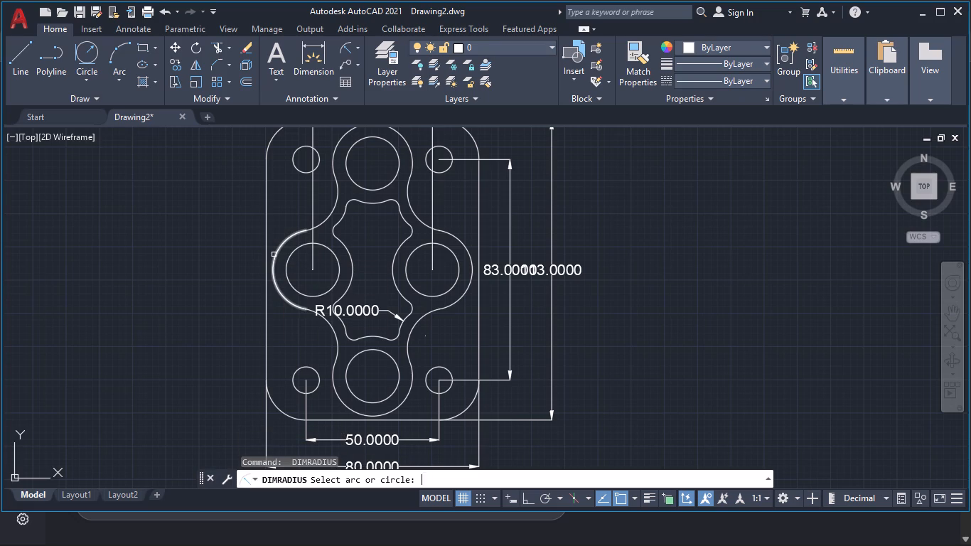
pyautogui.click(276, 253)
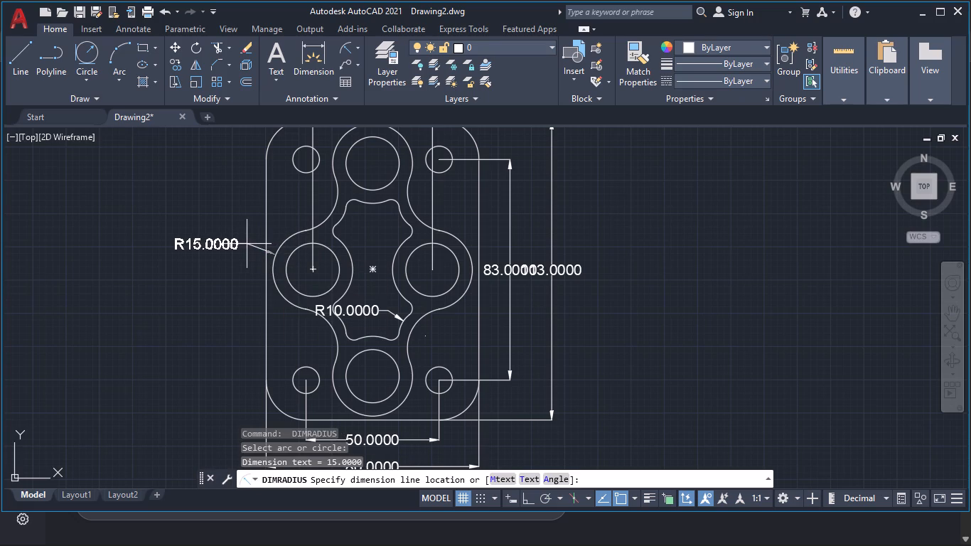
pyautogui.click(247, 237)
# Add a radius dimension to the lower-left small hole, placing its text to the left of the plate.
pyautogui.press('space')
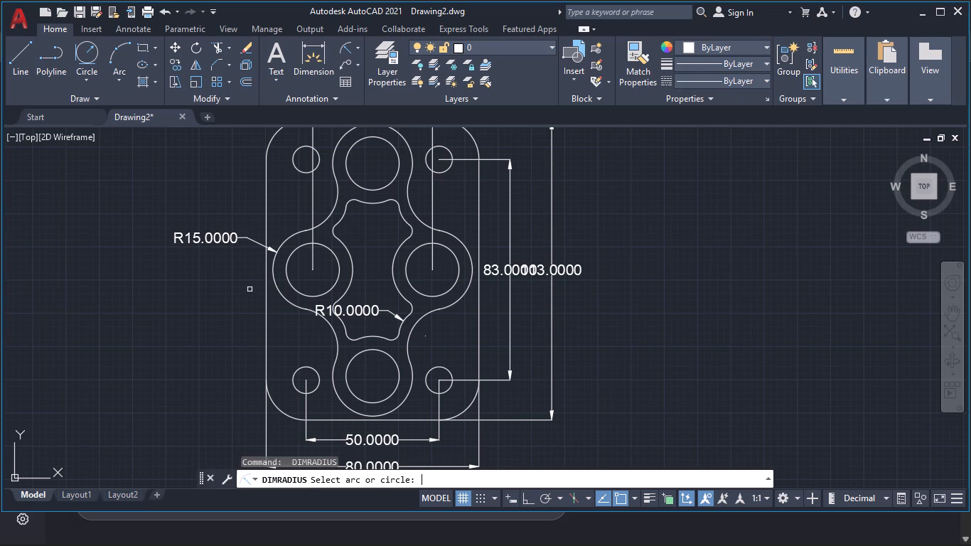
pyautogui.click(296, 370)
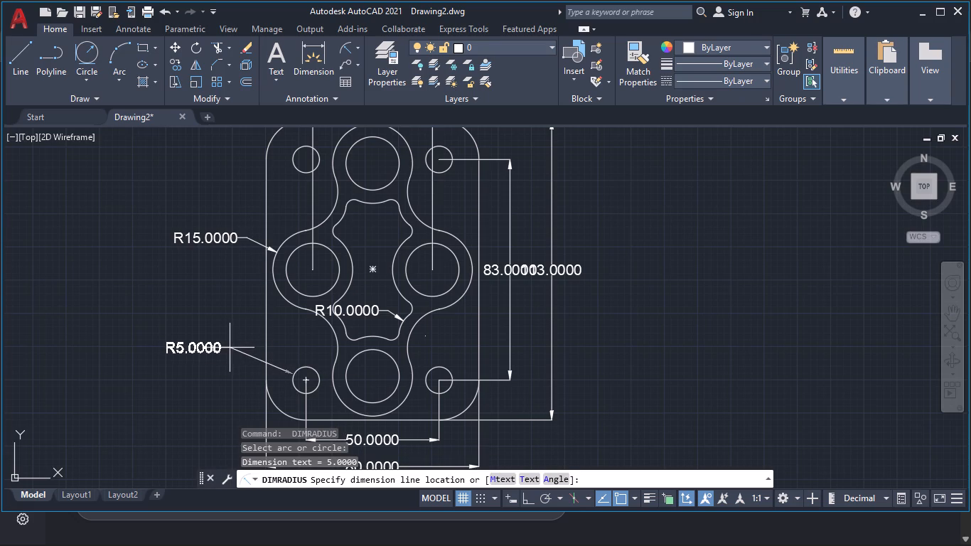
pyautogui.click(231, 348)
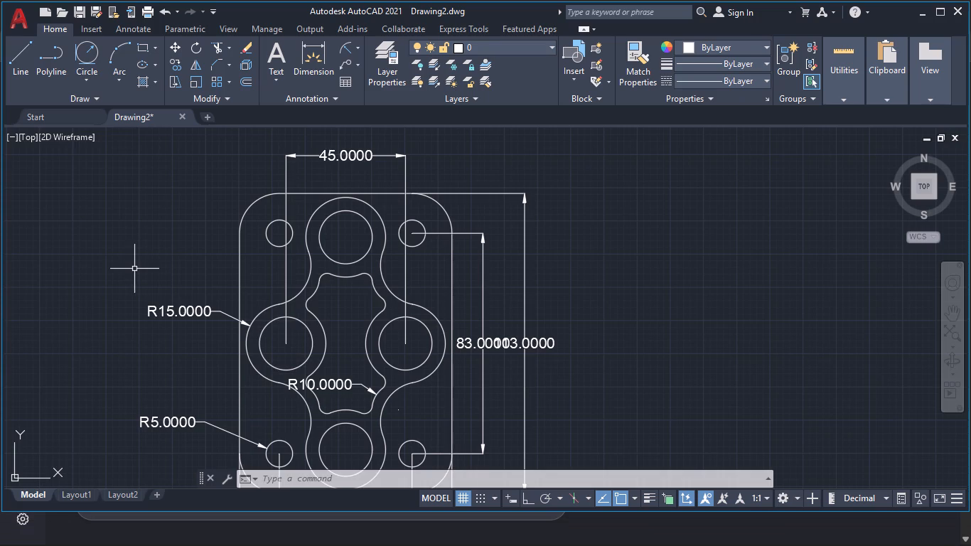
# Add a radius dimension to the top large hole, placing its text outside the plate's upper-left corner.
pyautogui.press('space')
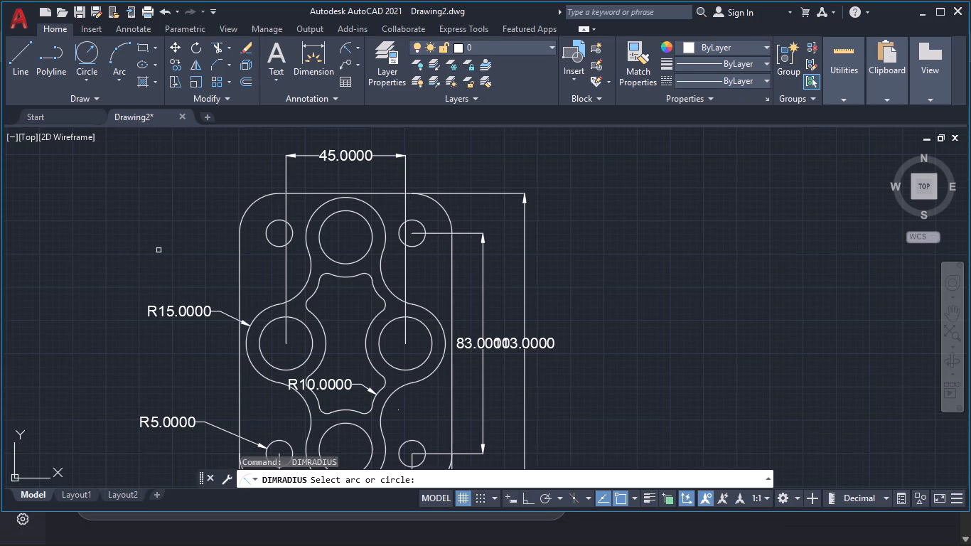
pyautogui.click(323, 225)
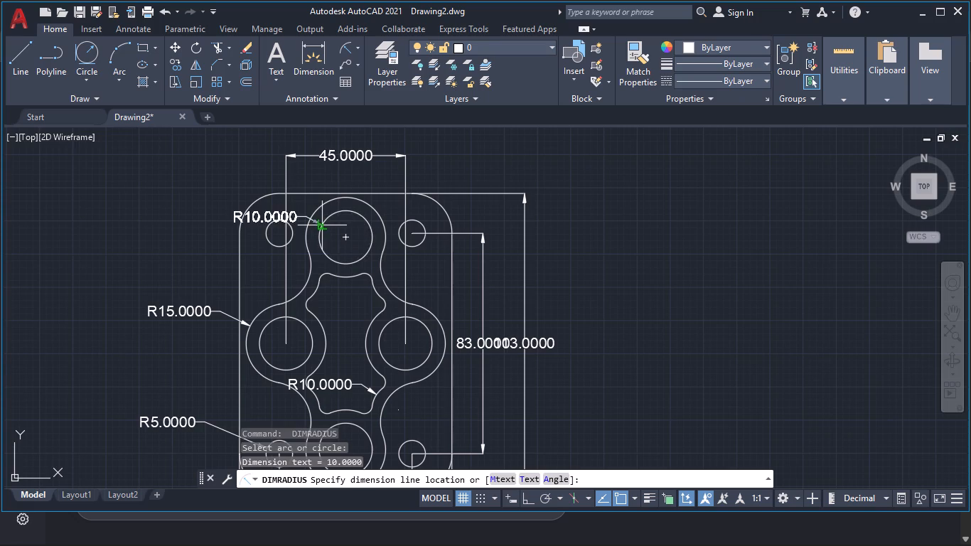
pyautogui.click(240, 184)
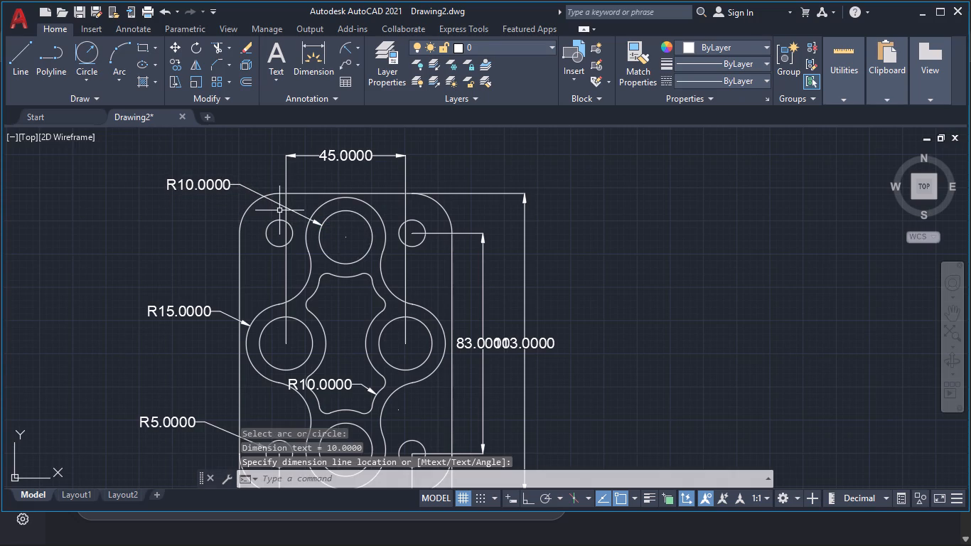
# Add a radius dimension to the small rounded corner at the upper right of the central opening, with its text inside the opening.
pyautogui.press('space')
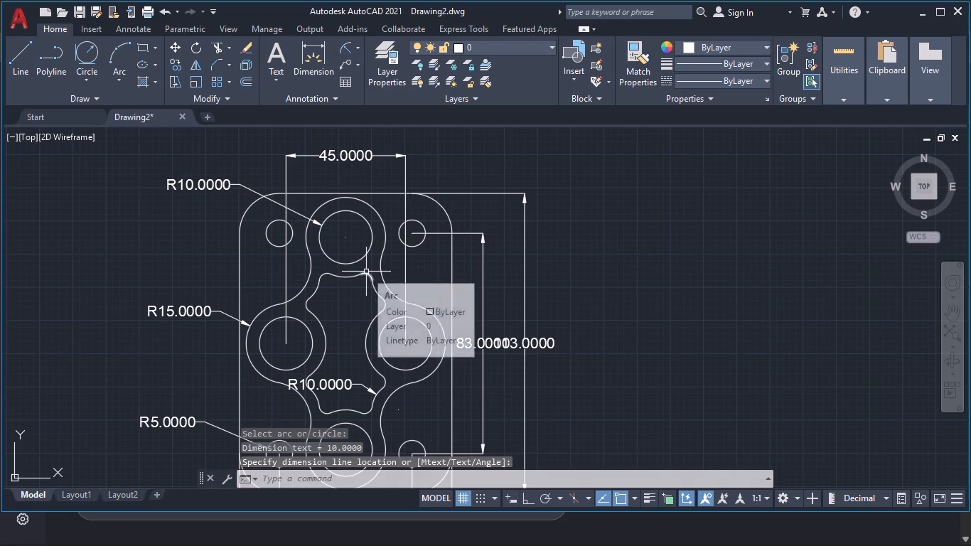
pyautogui.click(366, 275)
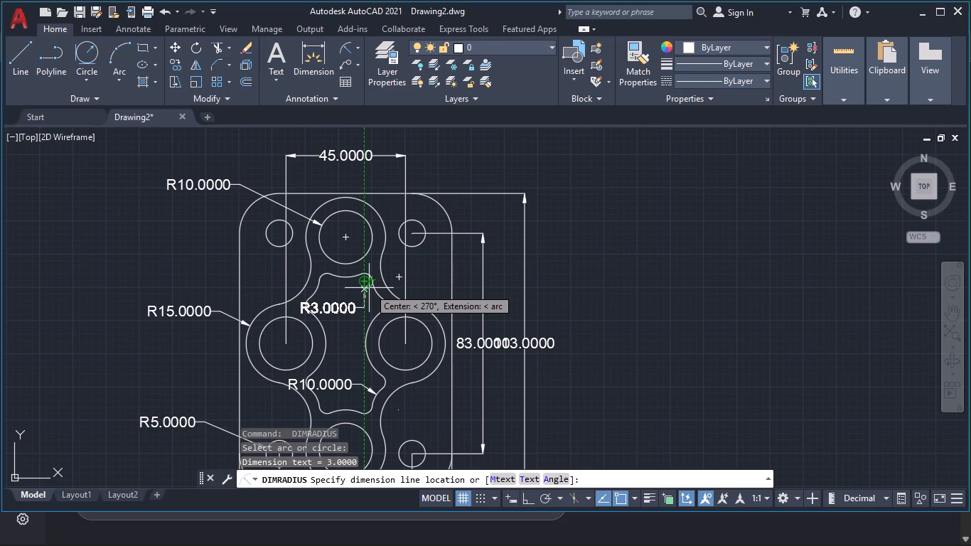
pyautogui.click(369, 288)
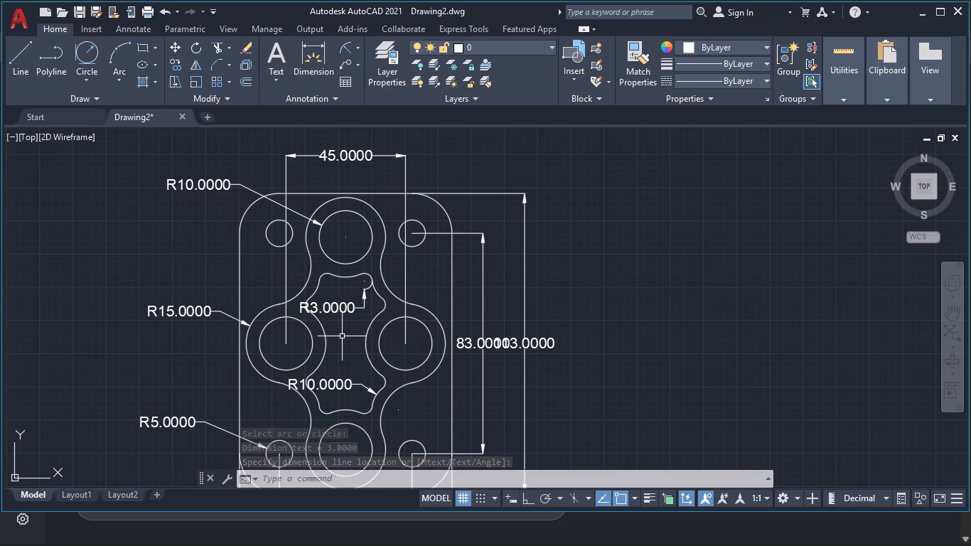
# Add a radius dimension to the outer contour's concave arc joining the top and left lobes, placing its text to the arc's left.
pyautogui.press('space')
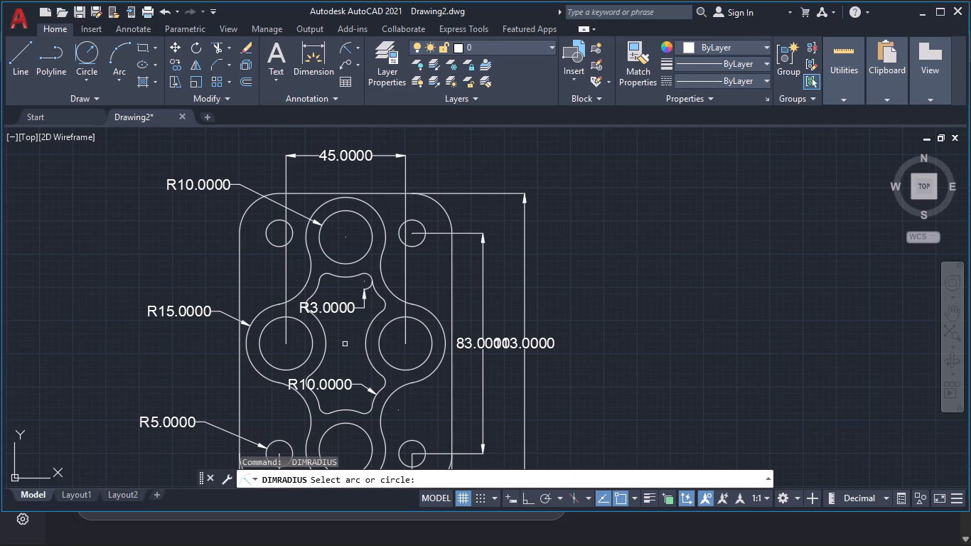
pyautogui.click(306, 284)
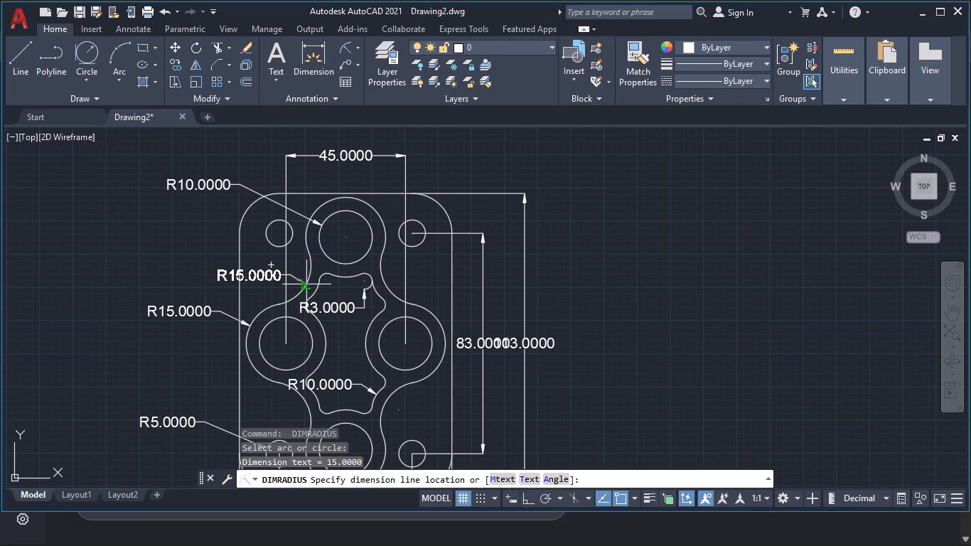
pyautogui.click(297, 278)
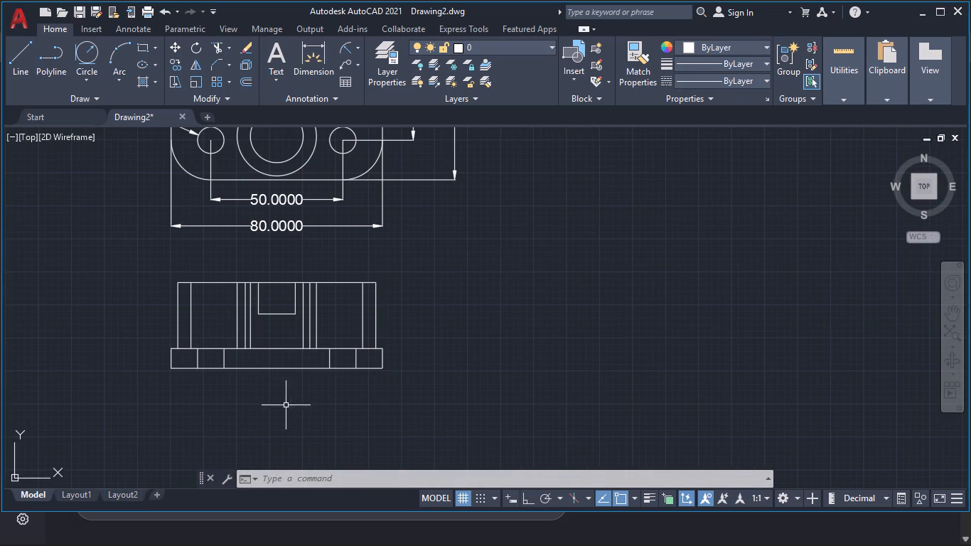
# Fillet the two outer corners where the upper body meets the base in the lower view, with a radius of 1.
pyautogui.press('space')
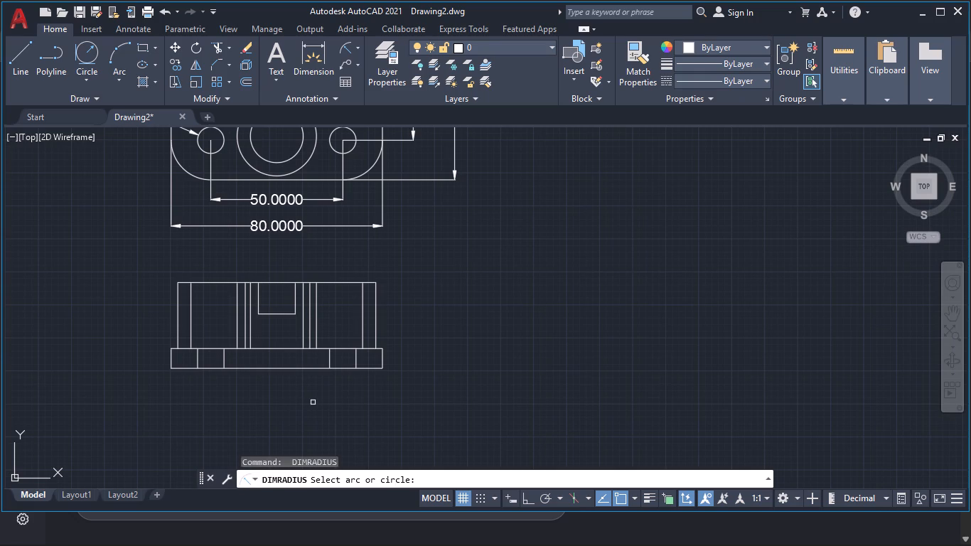
pyautogui.press('Escape')
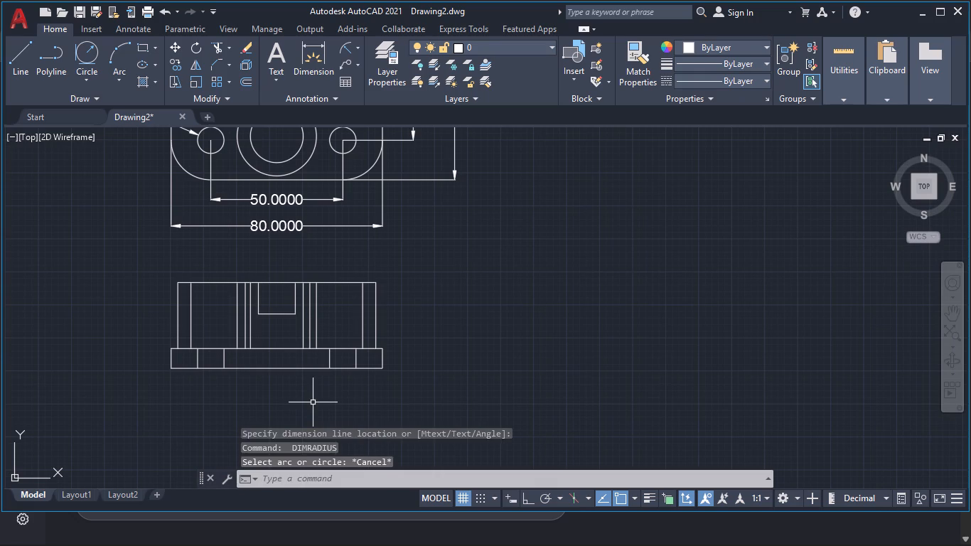
pyautogui.press('f')
pyautogui.press('Return')
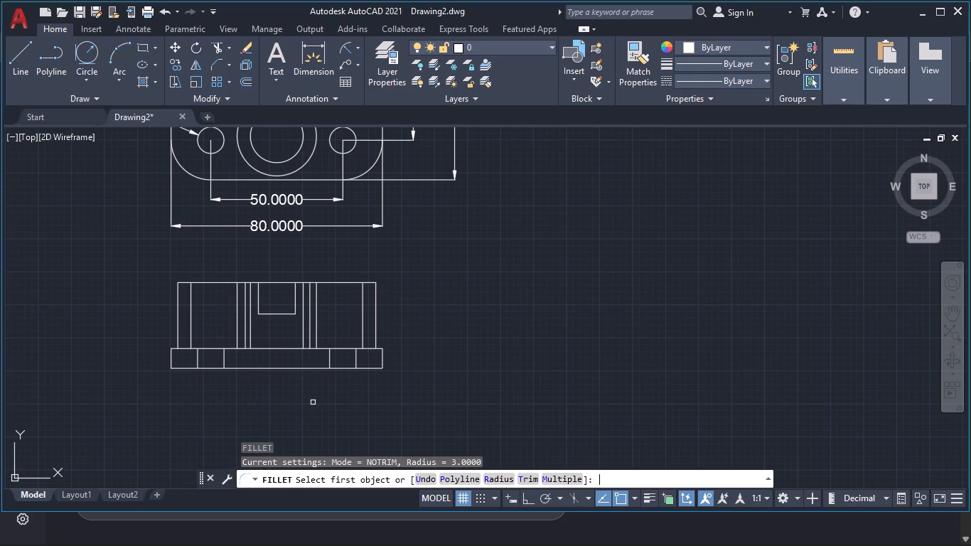
pyautogui.press('r')
pyautogui.press('Return')
pyautogui.press('1')
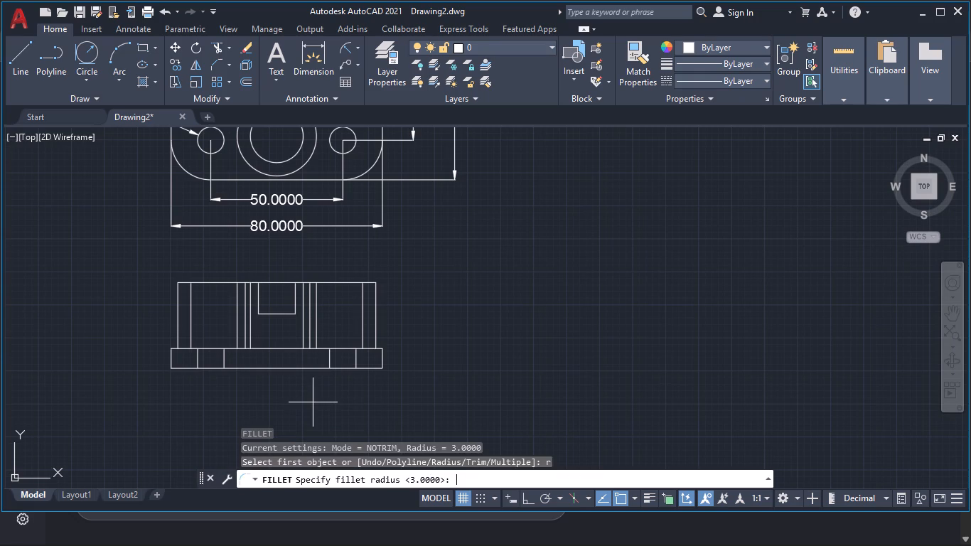
pyautogui.press('Return')
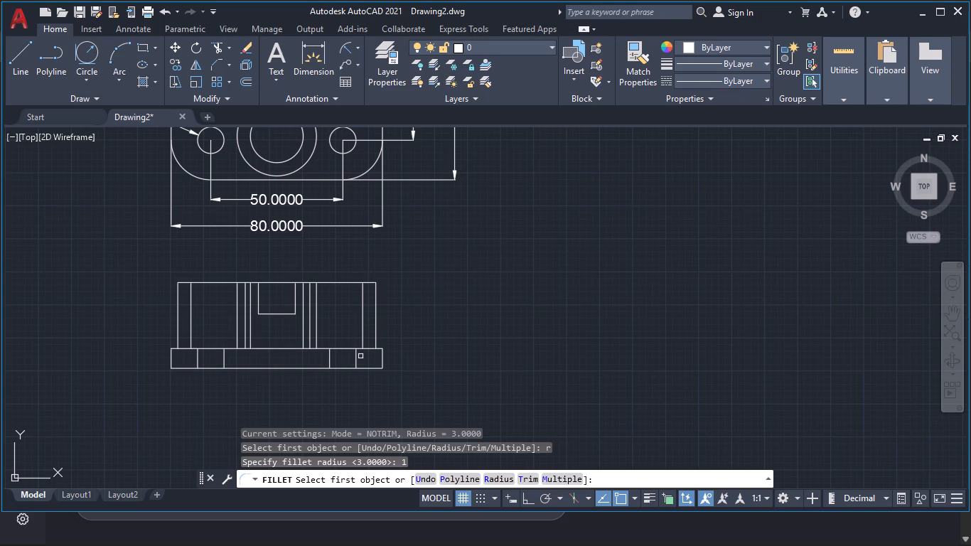
pyautogui.click(397, 328)
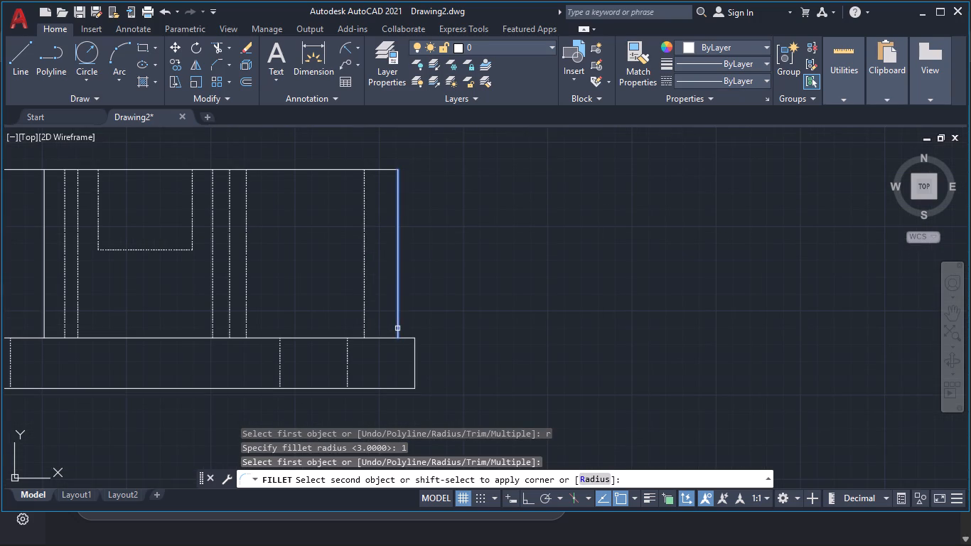
pyautogui.click(402, 338)
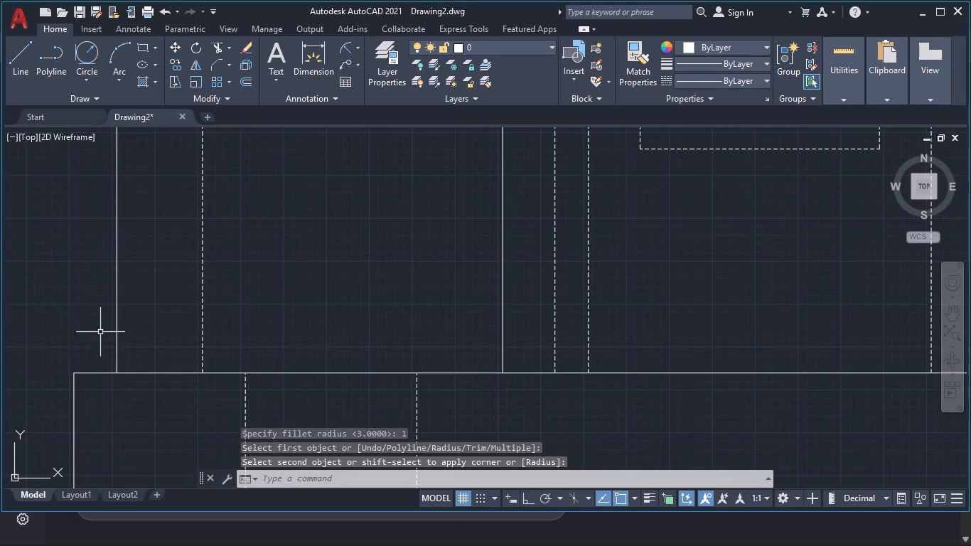
pyautogui.press('space')
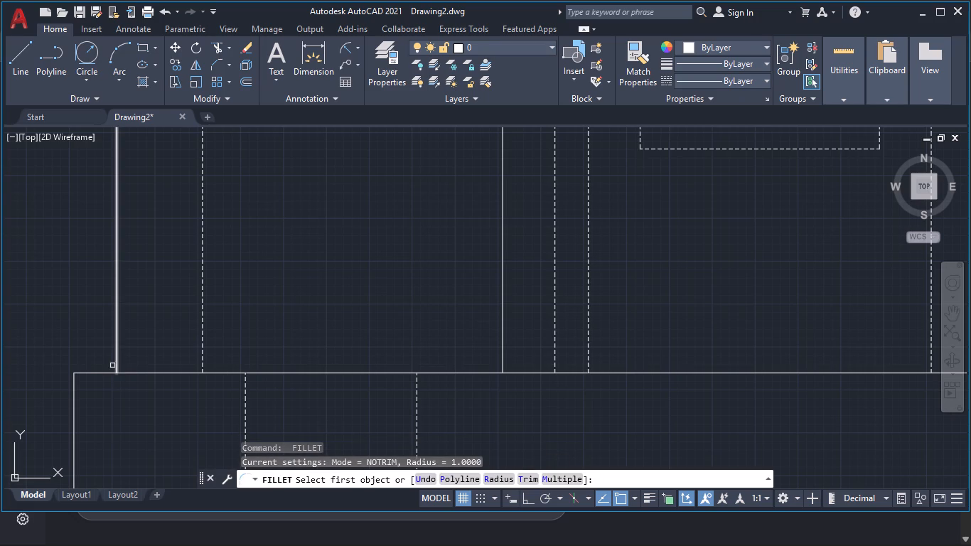
pyautogui.click(107, 372)
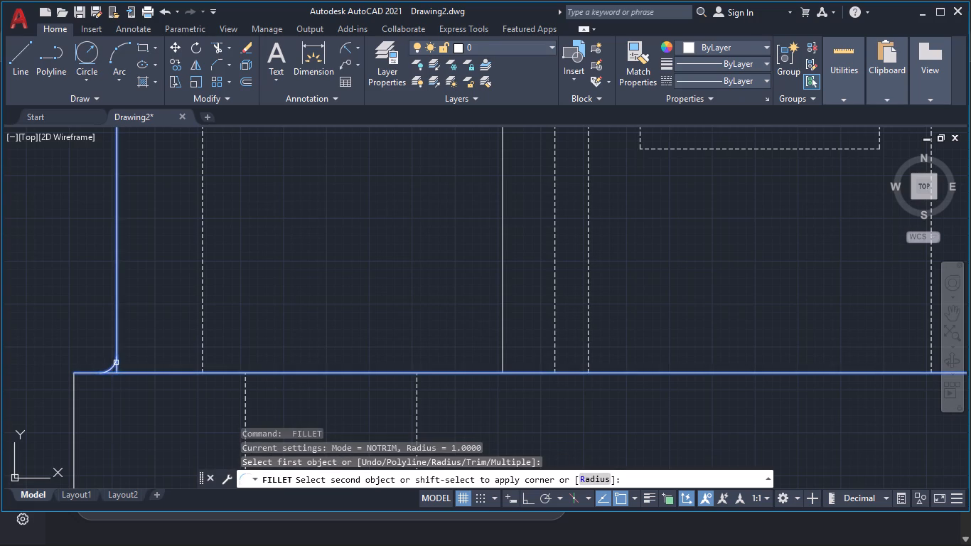
pyautogui.click(116, 363)
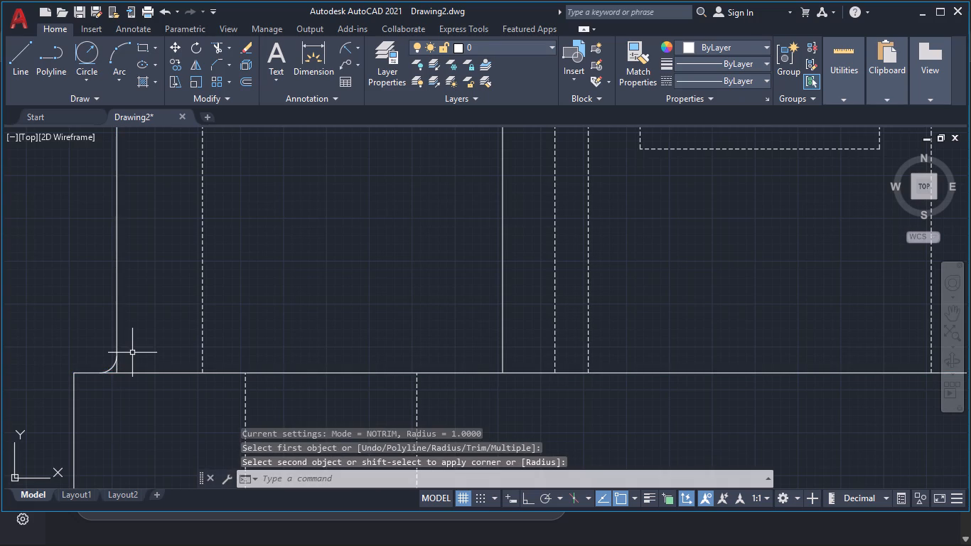
# Trim the leftover vertical line stubs beneath the two new fillets at the body's outer edges.
pyautogui.press('Escape')
pyautogui.write('tr')
pyautogui.press('Return')
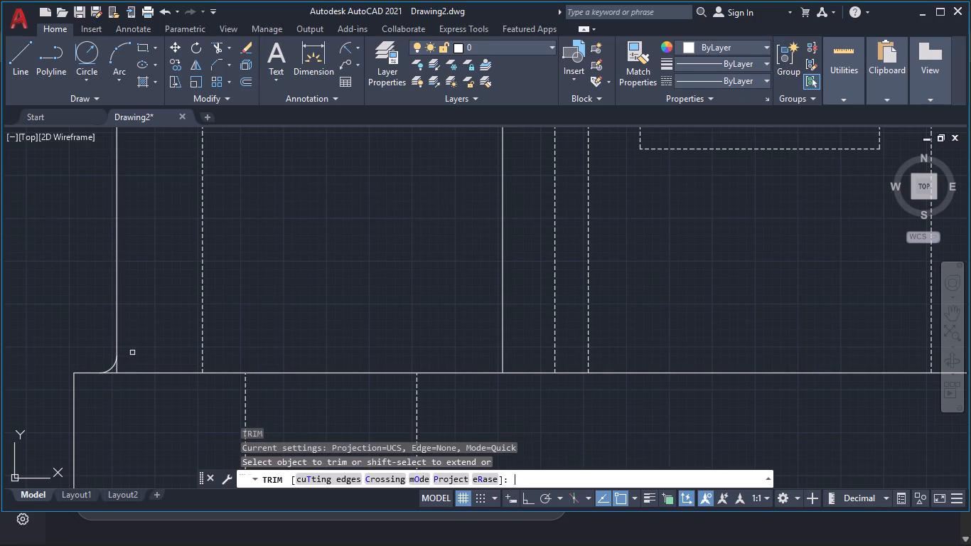
pyautogui.click(118, 368)
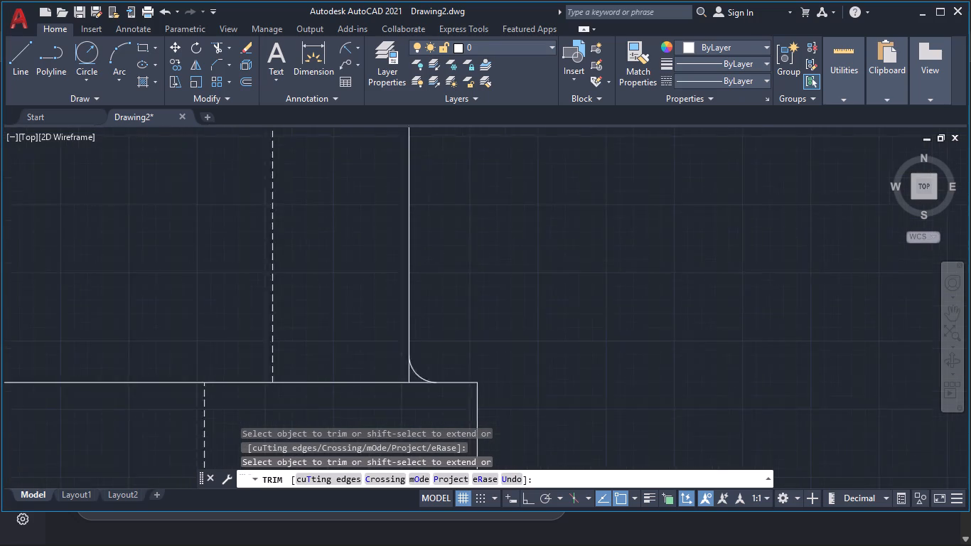
pyautogui.click(383, 385)
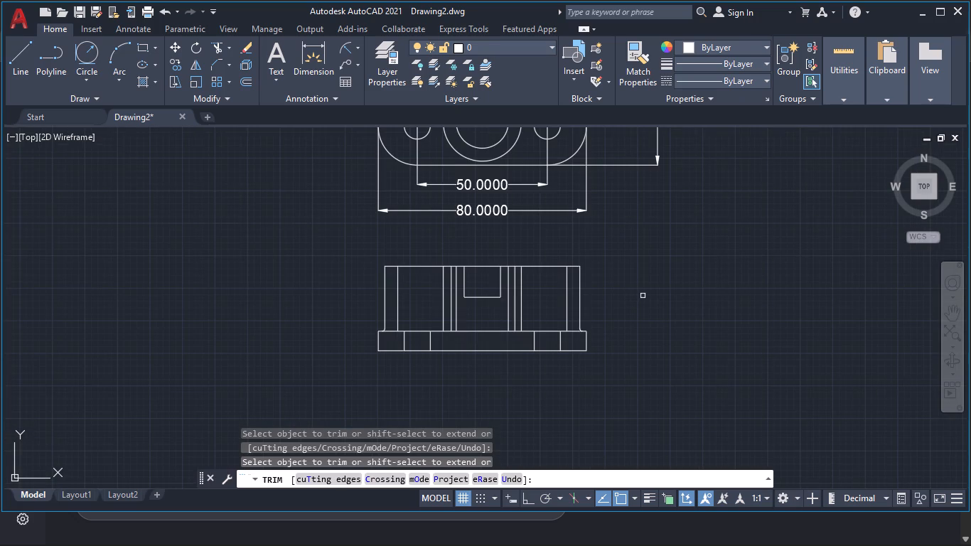
pyautogui.press('Escape')
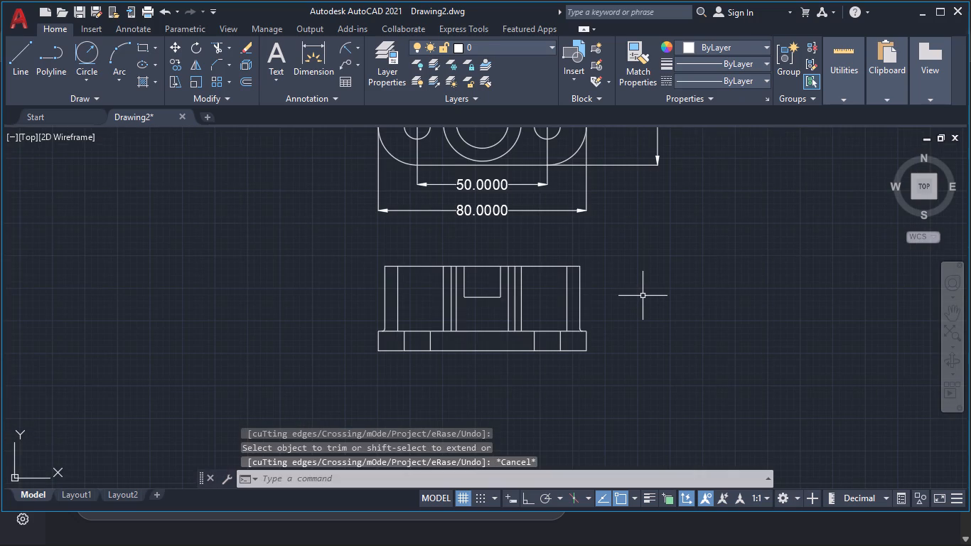
# Add a vertical dimension for the base's thickness in the lower view, placing it to the right of the base.
pyautogui.click(321, 63)
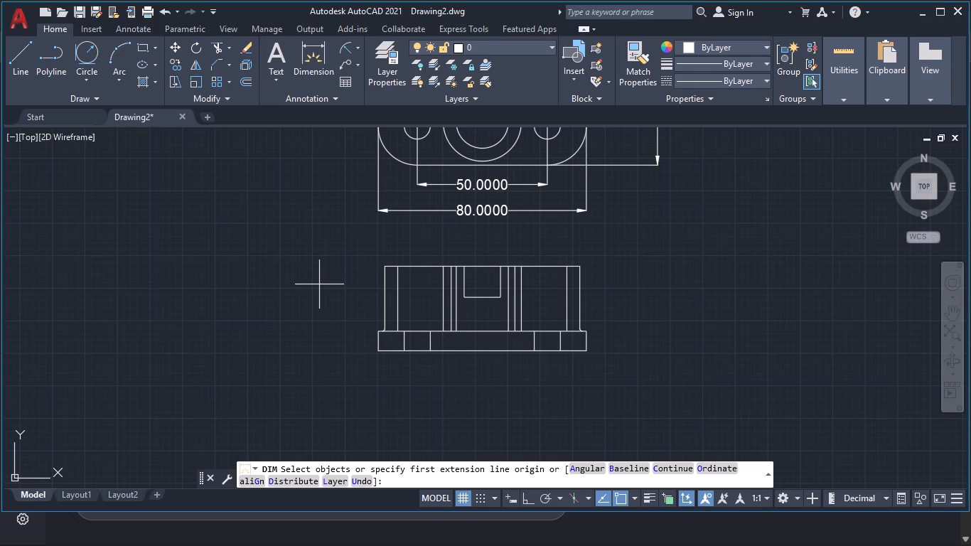
pyautogui.click(589, 334)
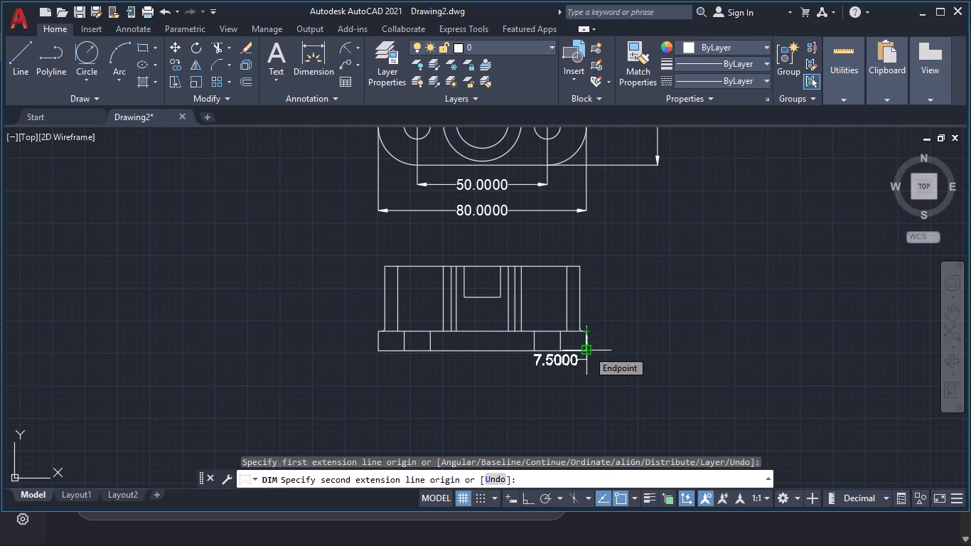
pyautogui.click(588, 350)
pyautogui.click(613, 349)
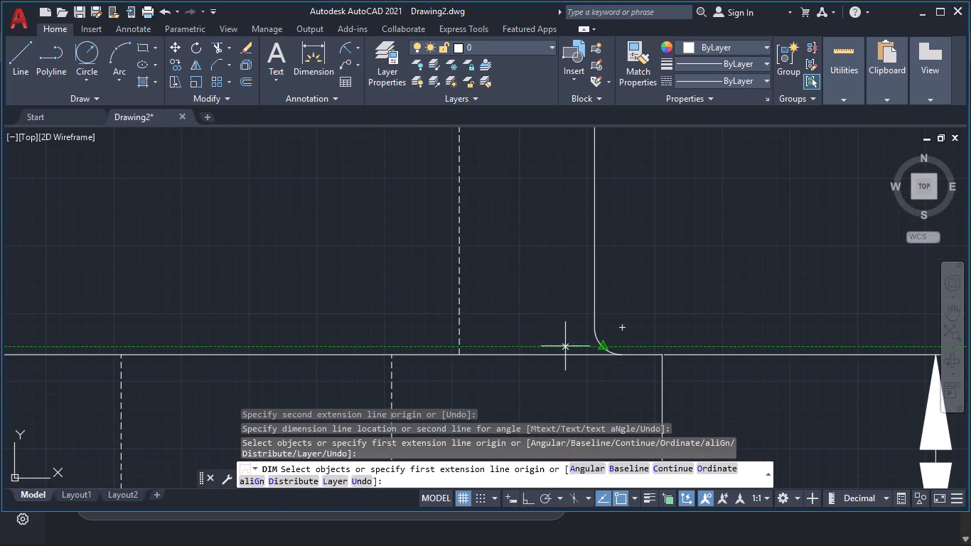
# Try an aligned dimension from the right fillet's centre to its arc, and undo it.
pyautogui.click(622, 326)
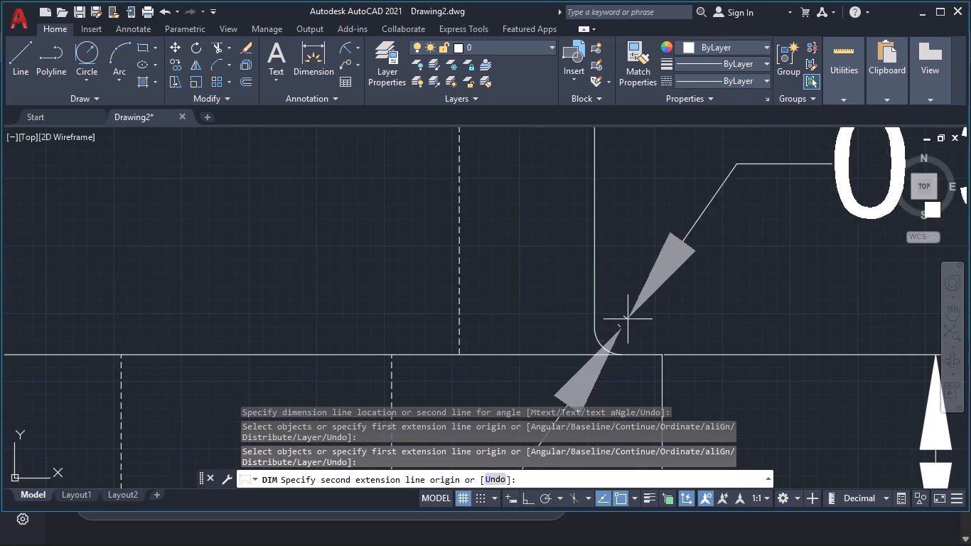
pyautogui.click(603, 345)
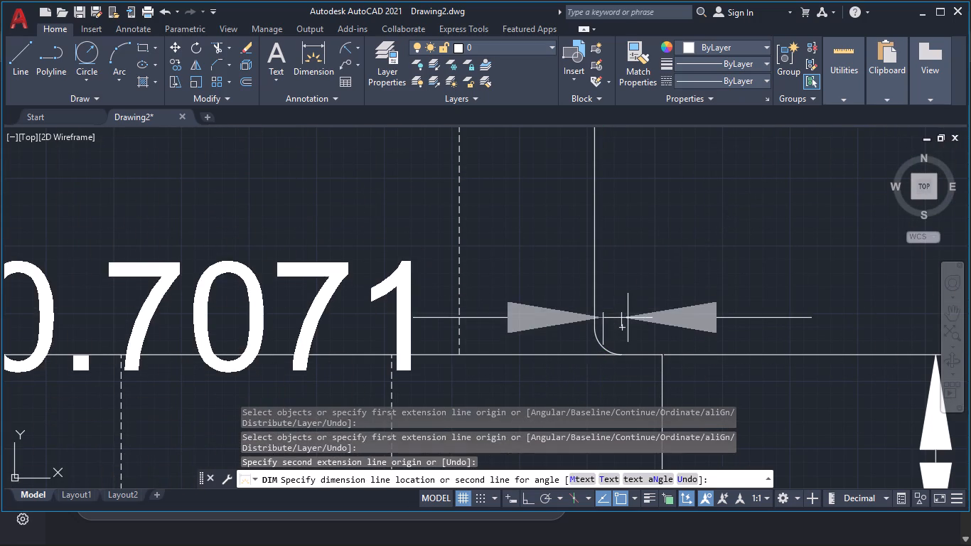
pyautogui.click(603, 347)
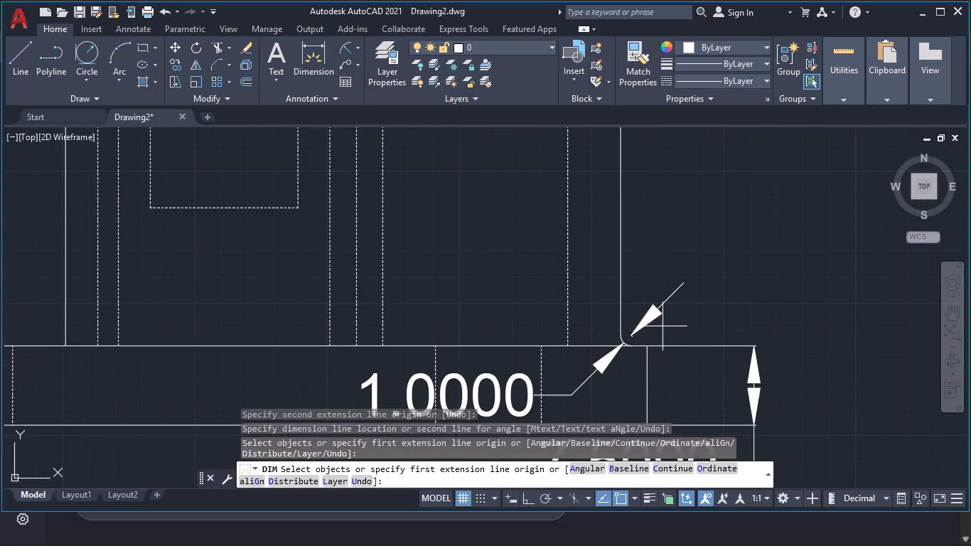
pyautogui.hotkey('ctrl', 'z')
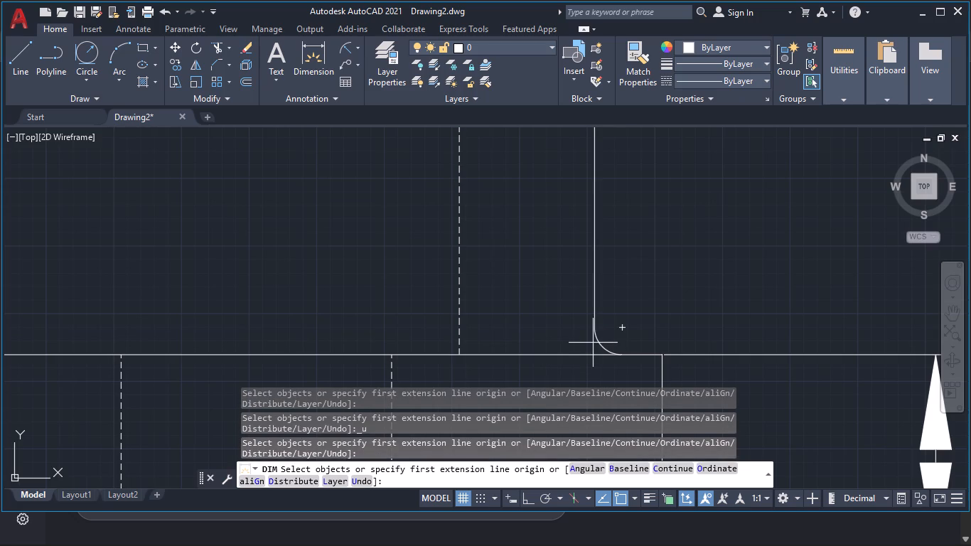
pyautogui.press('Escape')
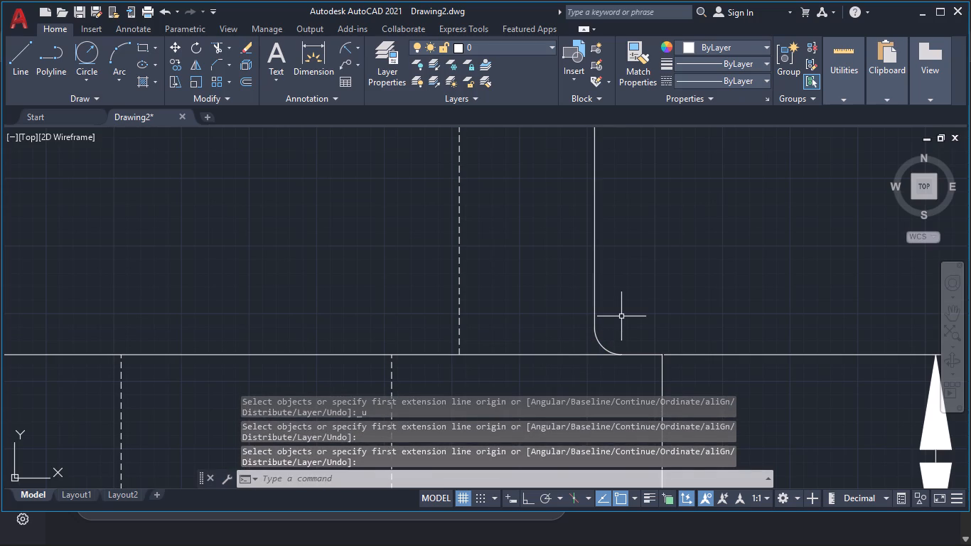
# Add a radius dimension to the right fillet of the lower view, placing its text outside the body's right edge.
pyautogui.click(345, 47)
pyautogui.click(598, 342)
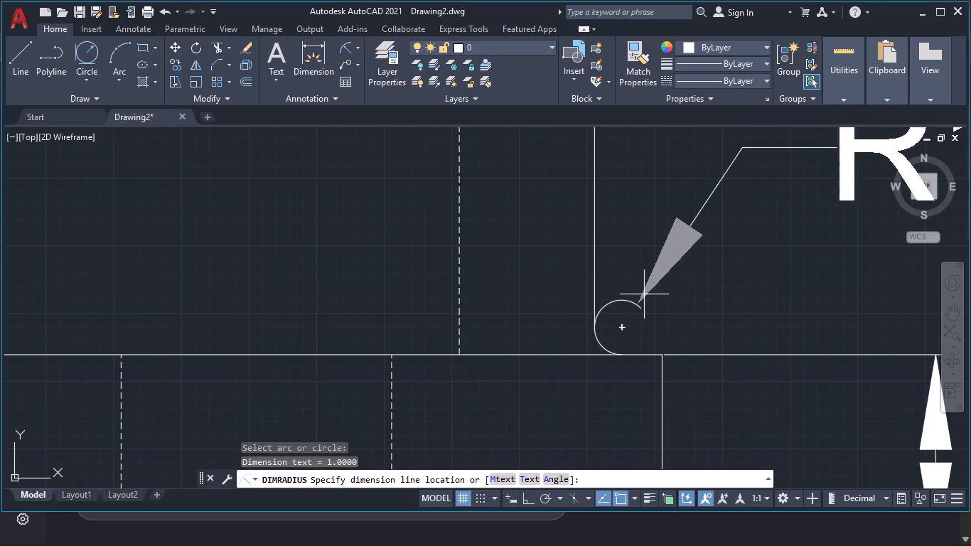
pyautogui.click(635, 296)
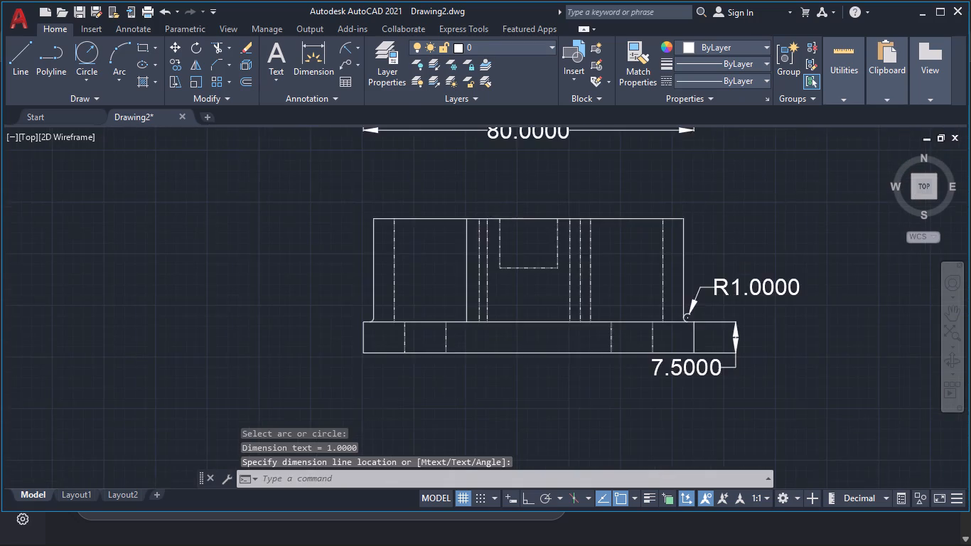
# Modify the Standard dimension style to a linear precision of 0.0 and set it as the current style.
pyautogui.press('d')
pyautogui.press('Return')
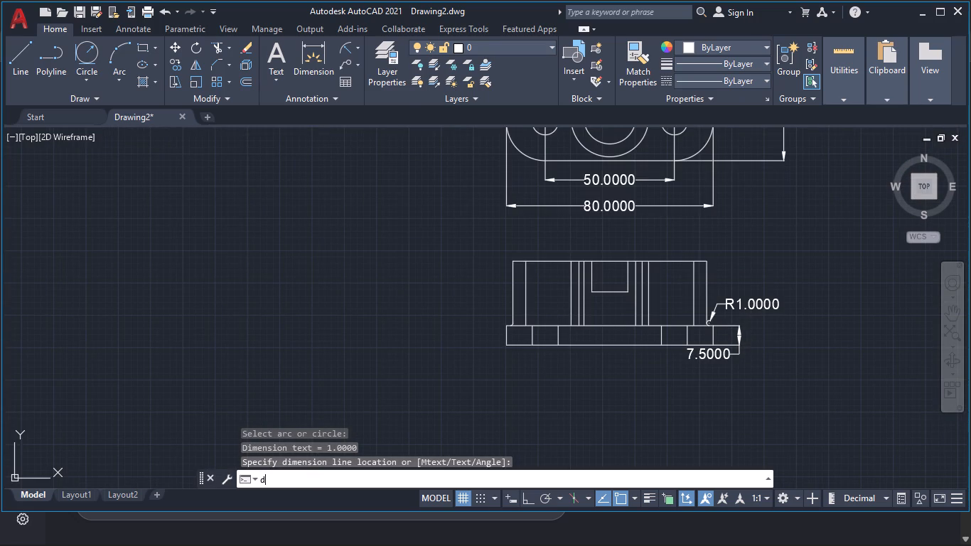
pyautogui.click(647, 232)
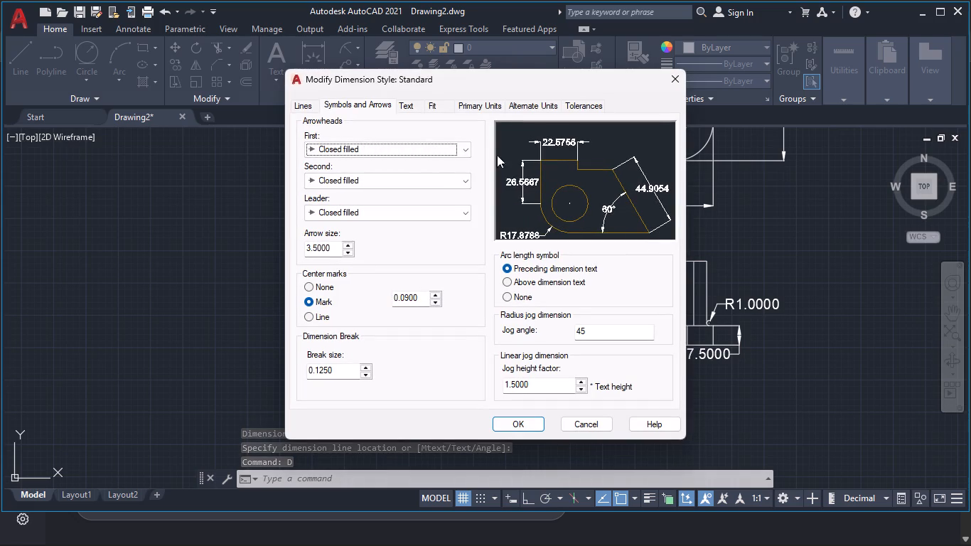
pyautogui.click(493, 96)
pyautogui.click(490, 98)
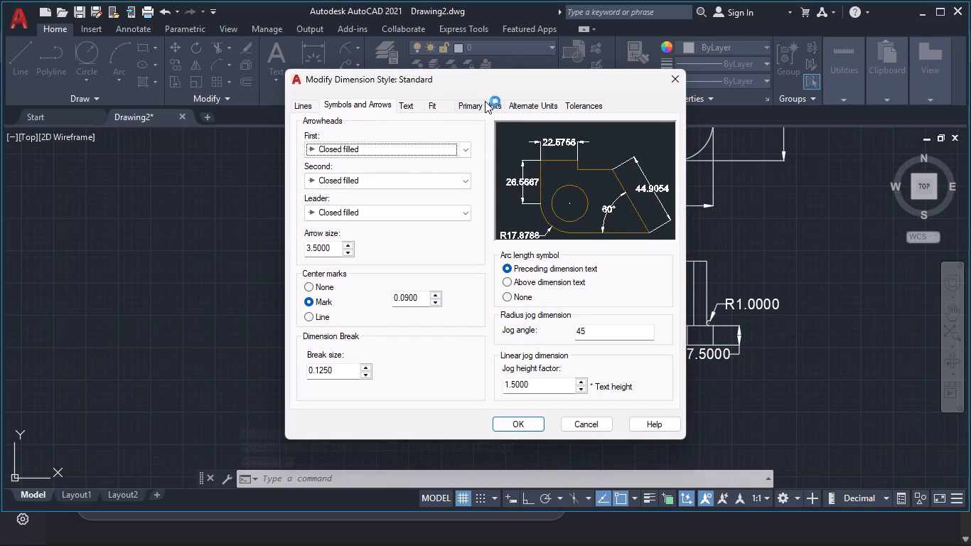
pyautogui.click(485, 101)
pyautogui.click(434, 153)
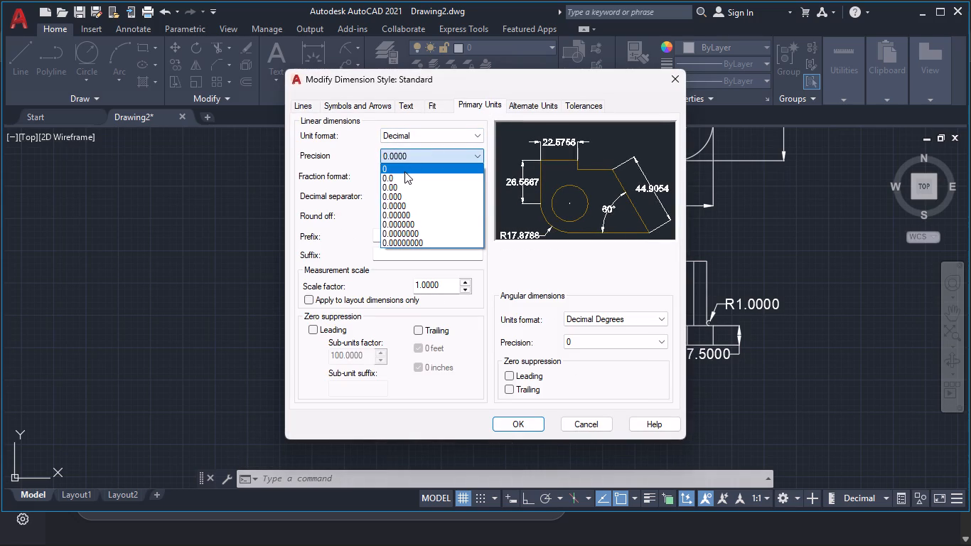
pyautogui.click(402, 176)
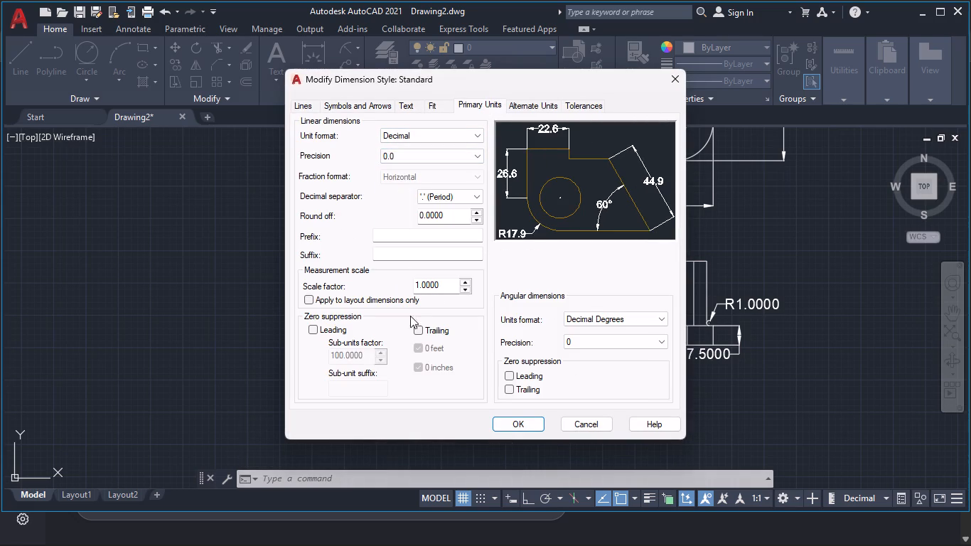
pyautogui.click(513, 424)
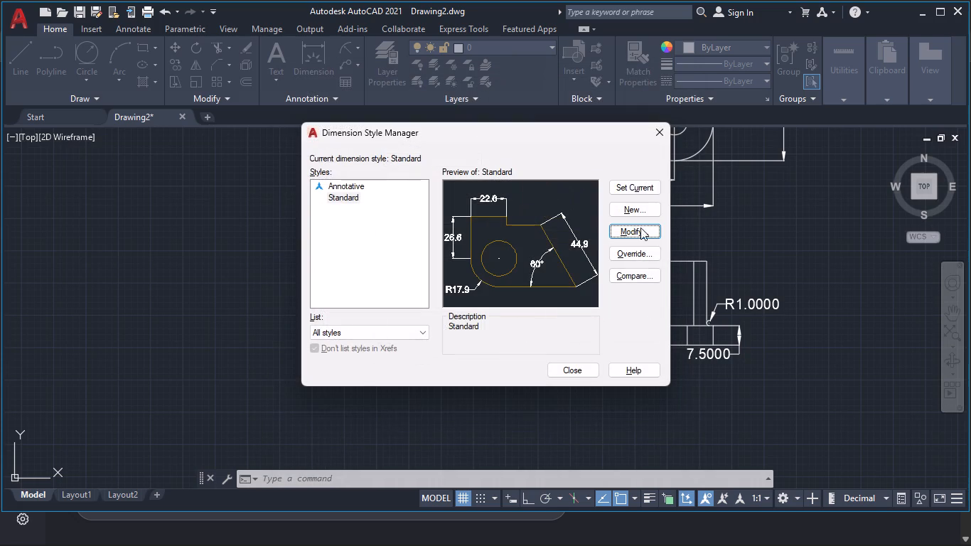
pyautogui.click(642, 186)
pyautogui.click(576, 375)
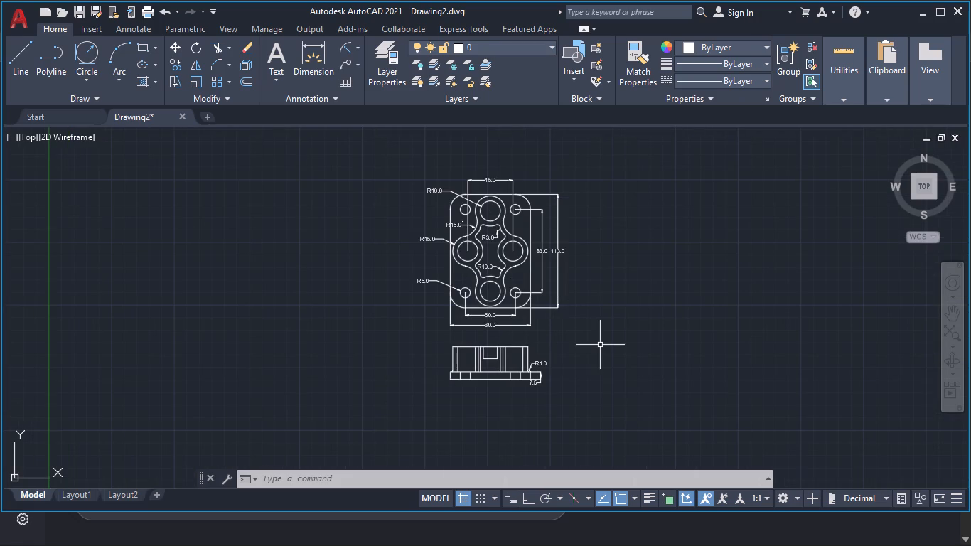
# Save the drawing in the Documents folder as Drawing3.dwg and dismiss the web and mobile apps notice.
pyautogui.hotkey('ctrl', 's')
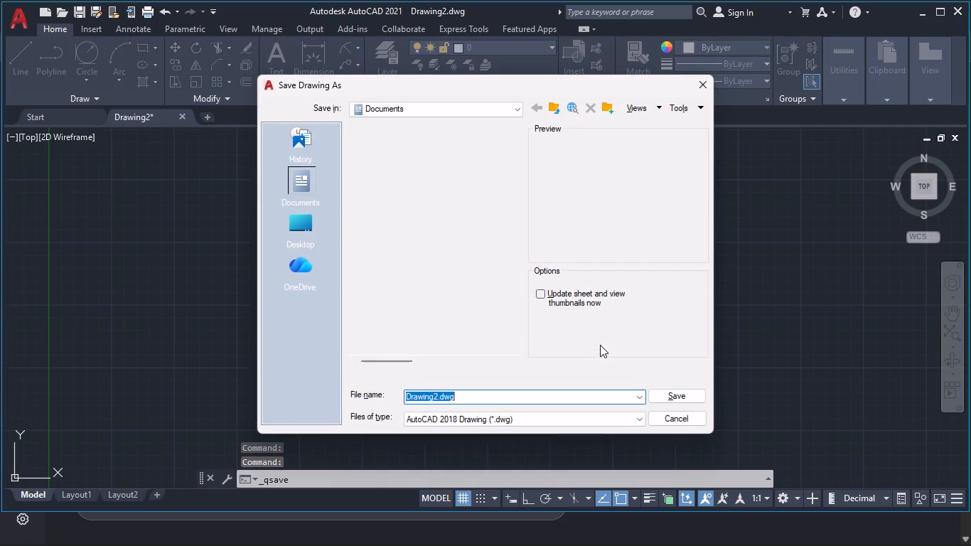
pyautogui.click(436, 396)
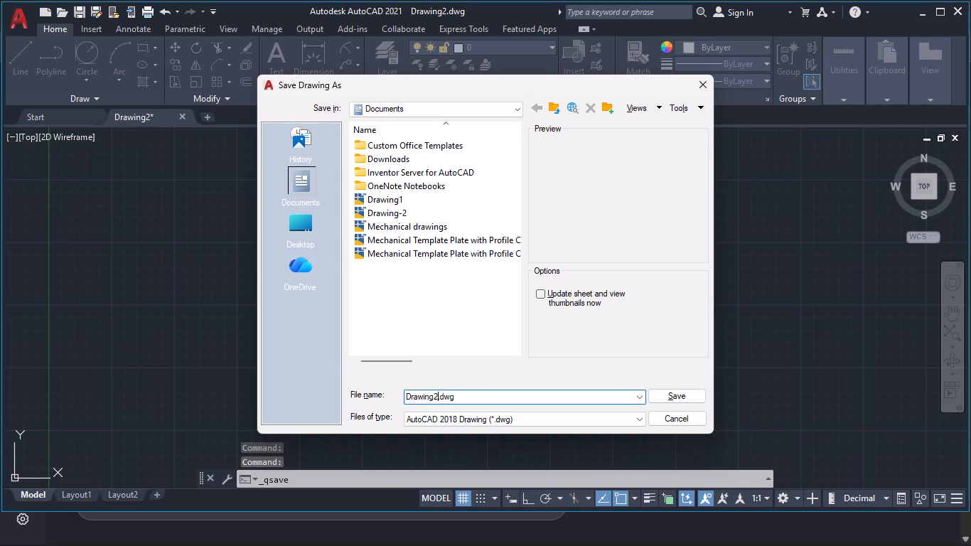
pyautogui.press('BackSpace')
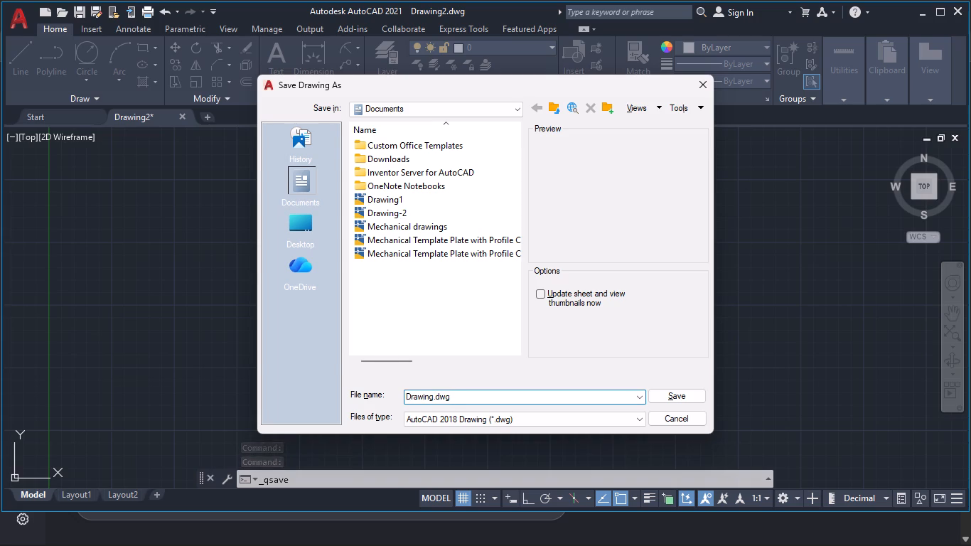
pyautogui.press('3')
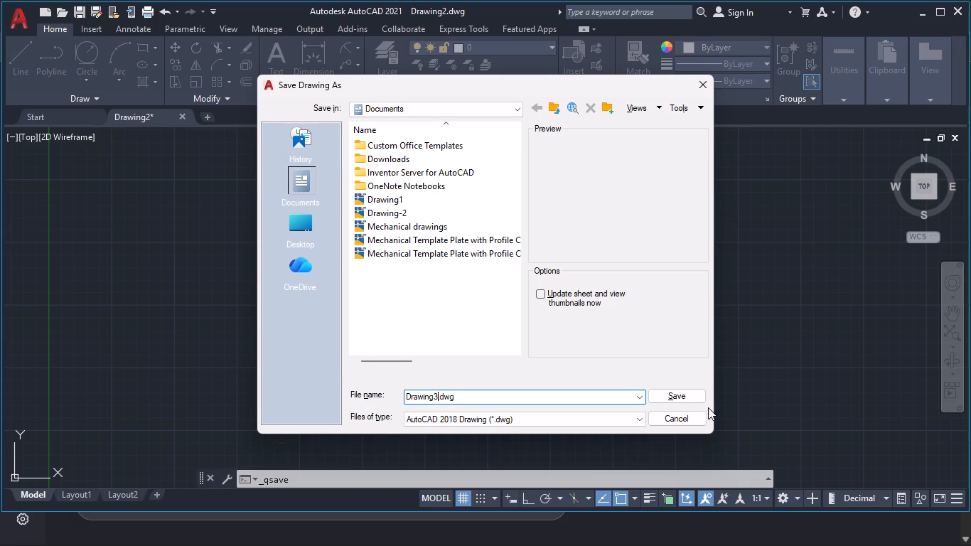
pyautogui.click(685, 397)
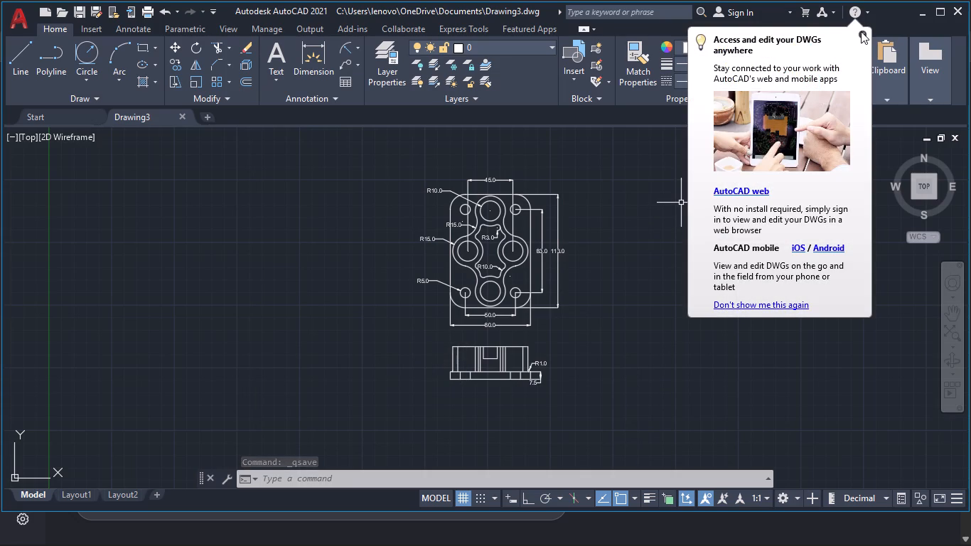
pyautogui.click(861, 31)
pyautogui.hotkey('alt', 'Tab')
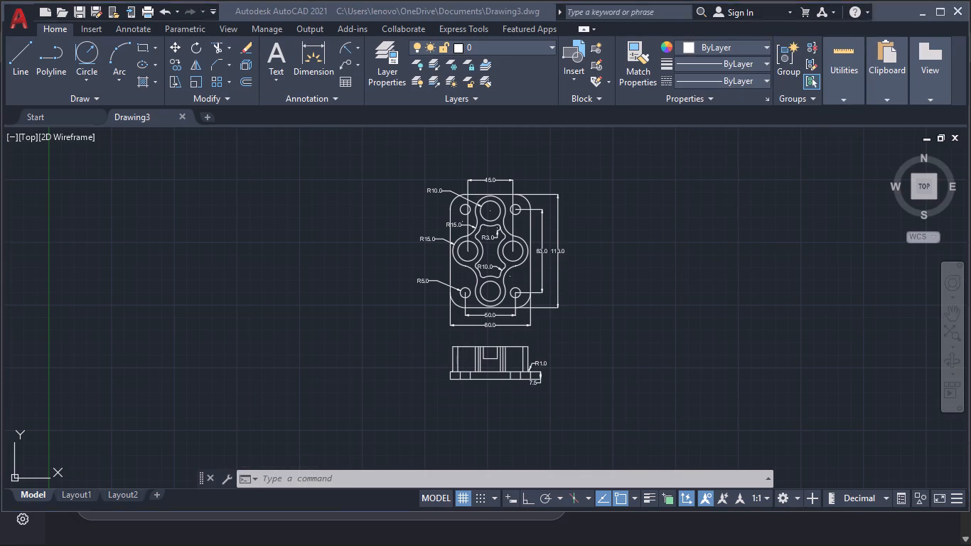